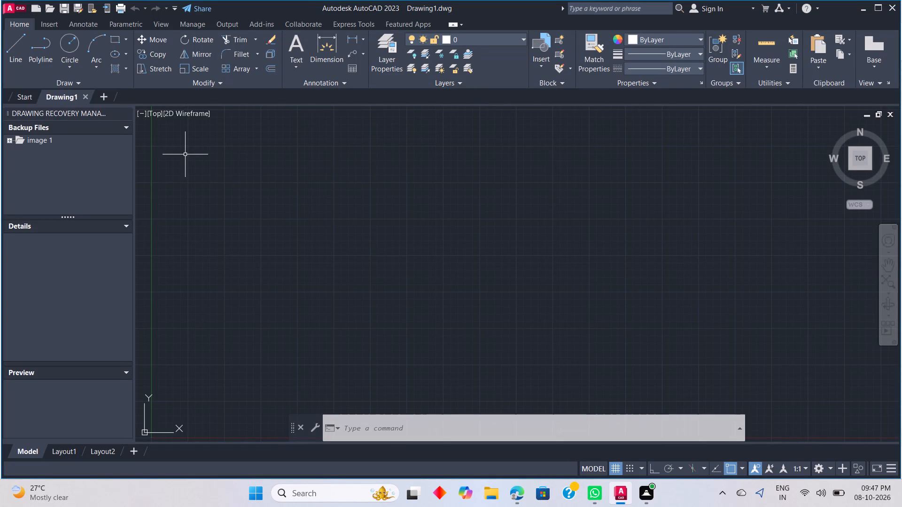
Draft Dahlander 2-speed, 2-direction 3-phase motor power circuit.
Close the Drawing Recovery Manager palette.
click(125, 110)
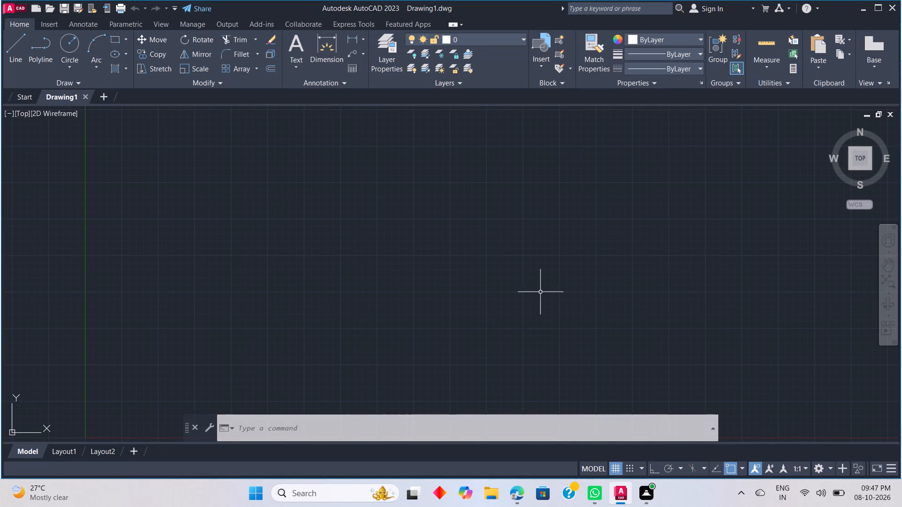
Turn on session logging with the LOGFILEON command.
click(453, 424)
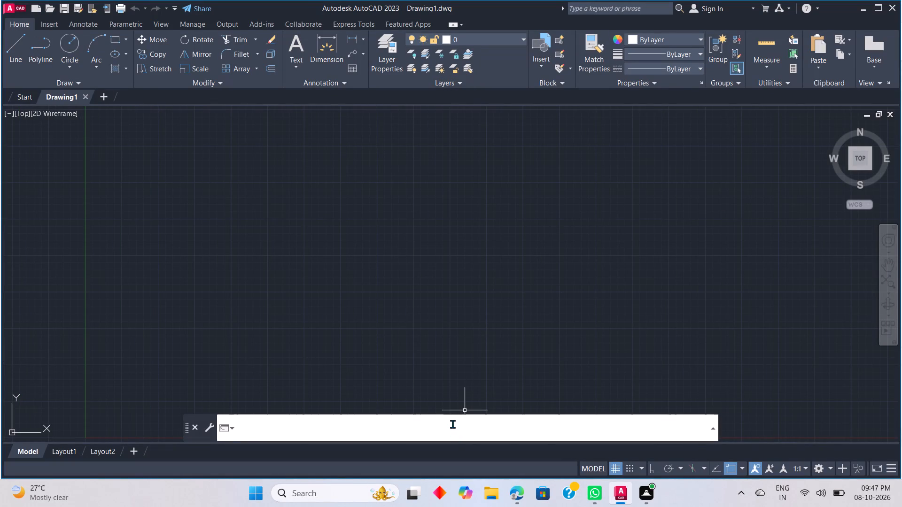
text(LOG)
key(space)
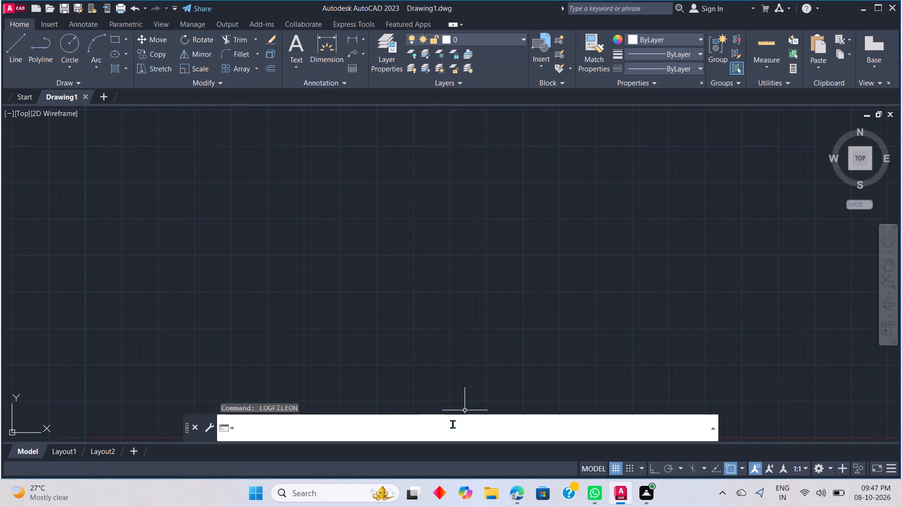
text(LOG)
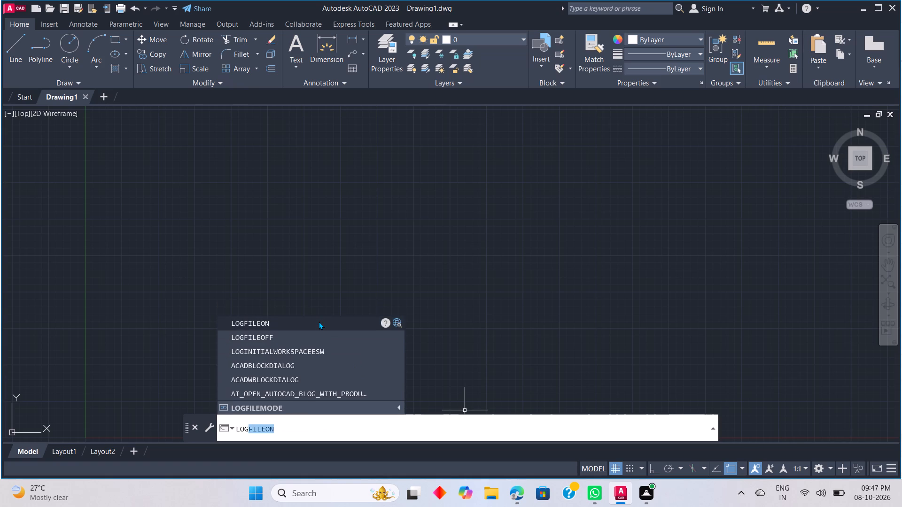
click(319, 321)
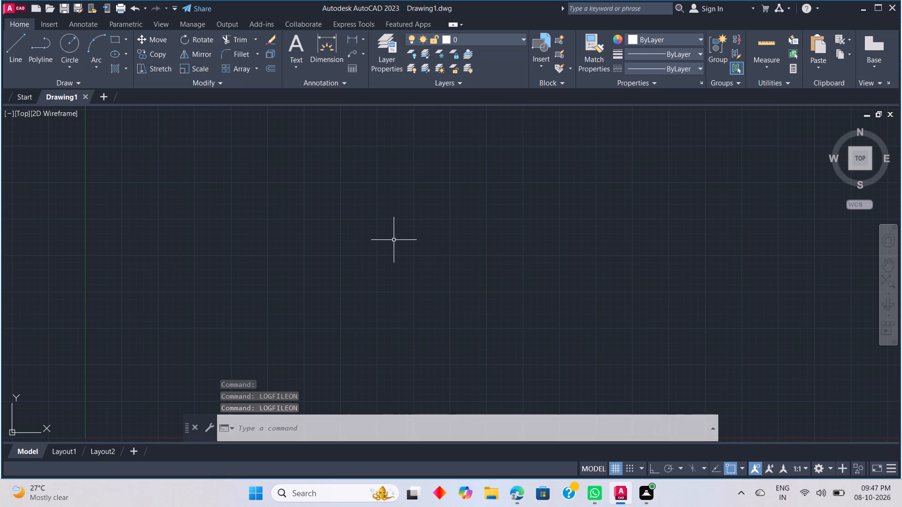
Open the Layer Properties Manager.
key(l)
key(a)
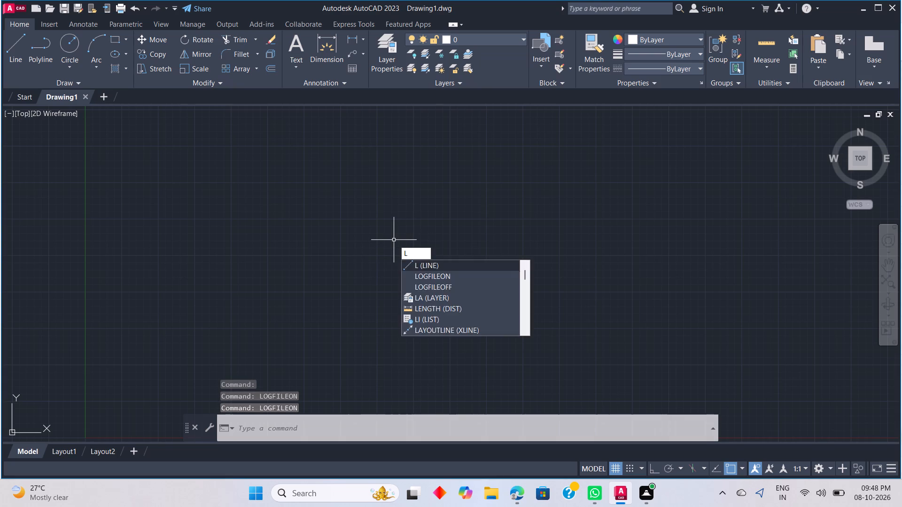
key(space)
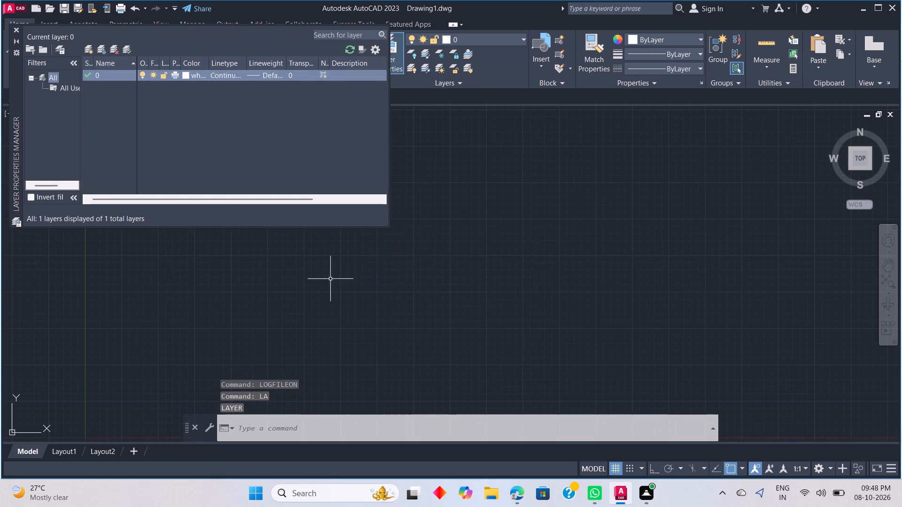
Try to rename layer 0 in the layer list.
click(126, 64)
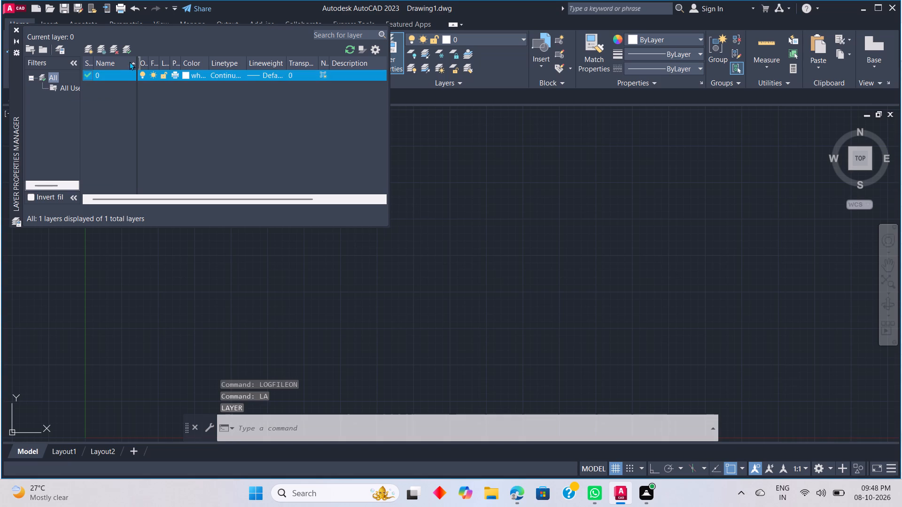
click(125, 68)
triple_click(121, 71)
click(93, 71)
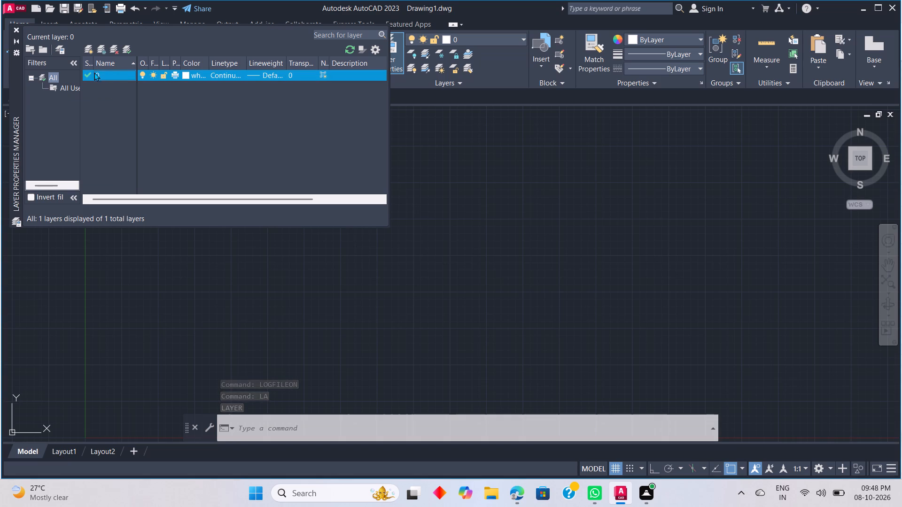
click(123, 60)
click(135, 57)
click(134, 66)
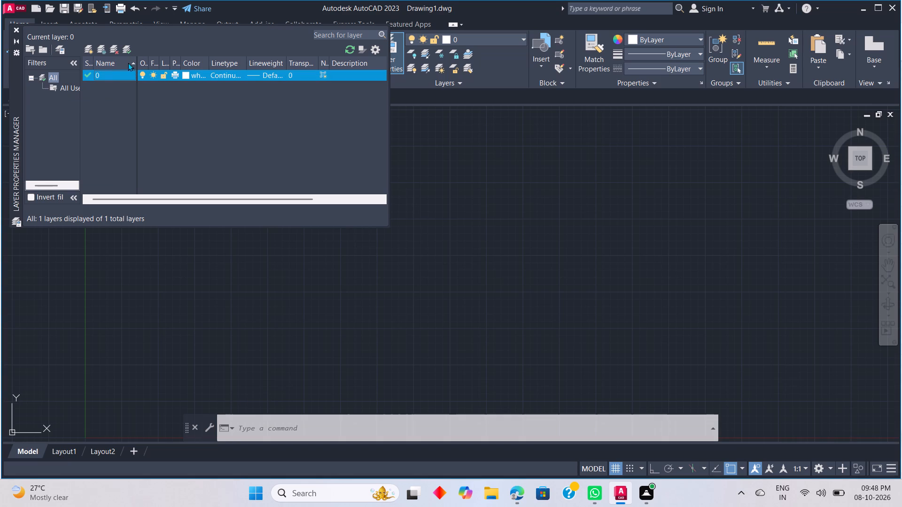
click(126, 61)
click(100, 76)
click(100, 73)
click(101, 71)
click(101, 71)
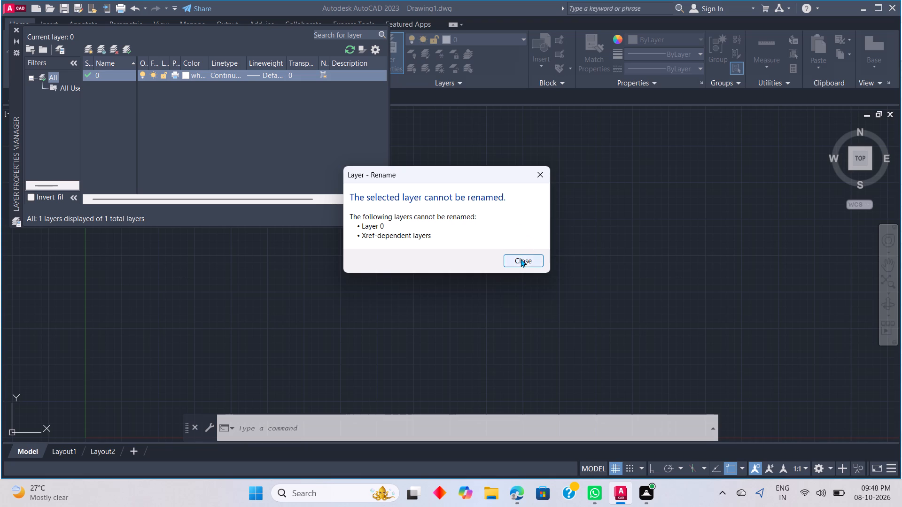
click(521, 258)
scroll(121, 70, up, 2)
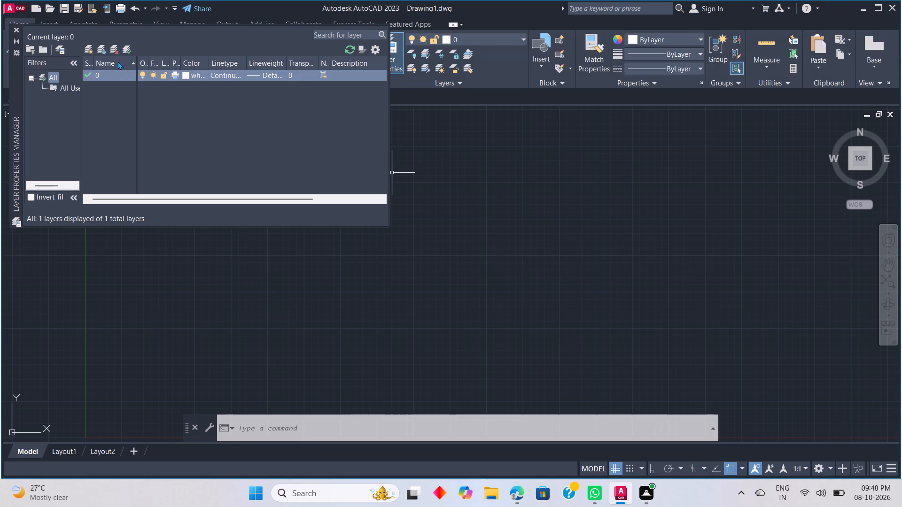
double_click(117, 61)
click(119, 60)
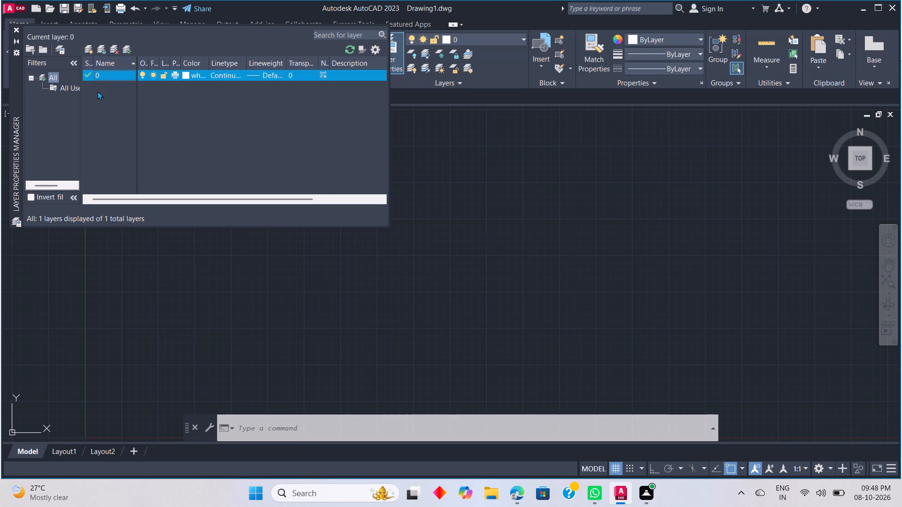
Create five new layers, keeping the default names Layer1 to Layer5.
click(87, 54)
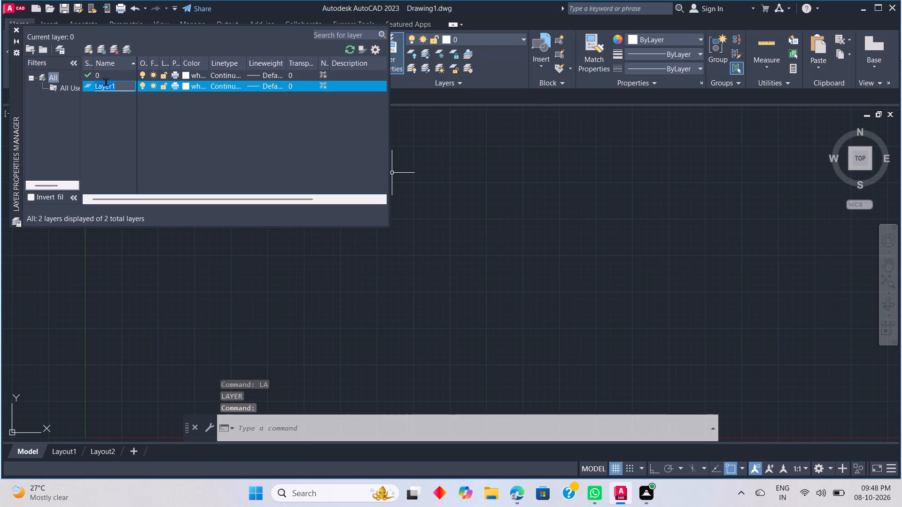
click(87, 46)
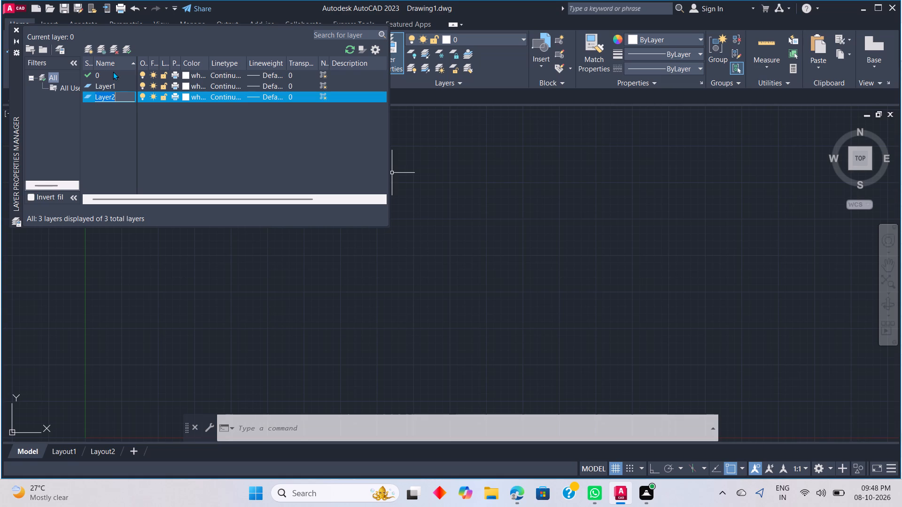
click(91, 47)
click(91, 49)
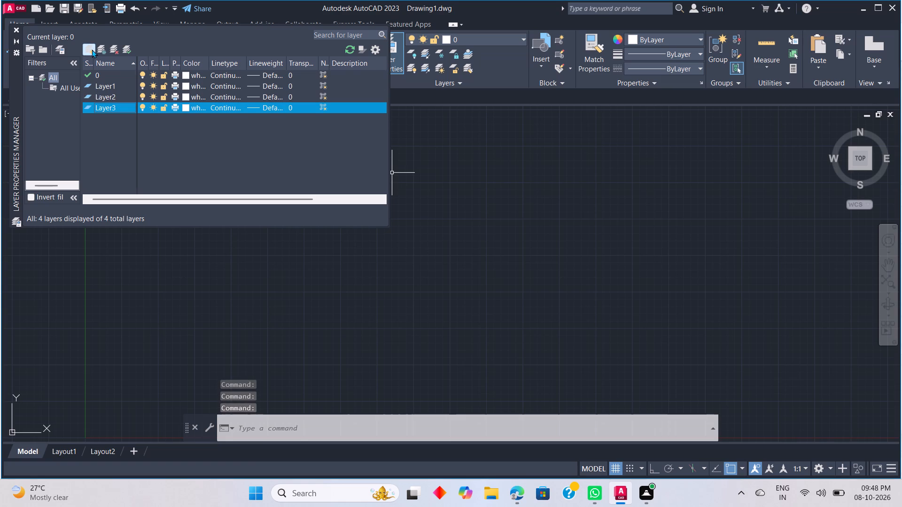
click(92, 49)
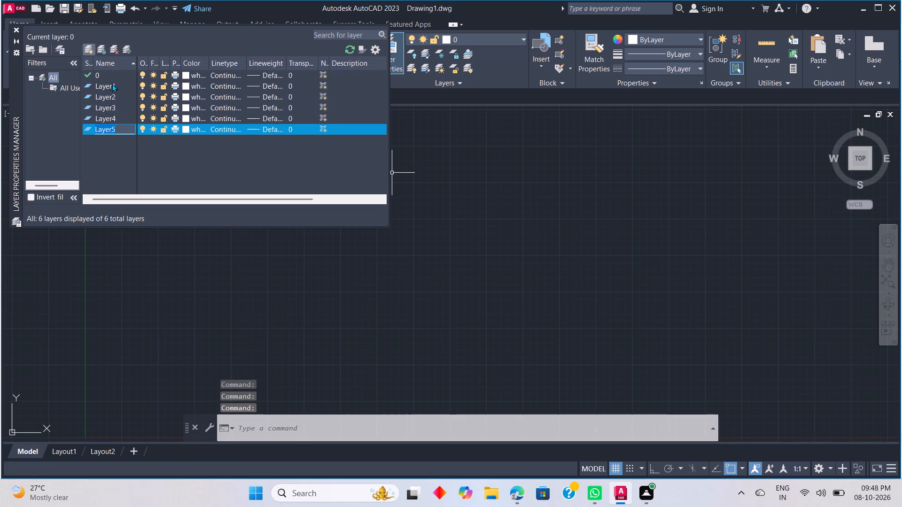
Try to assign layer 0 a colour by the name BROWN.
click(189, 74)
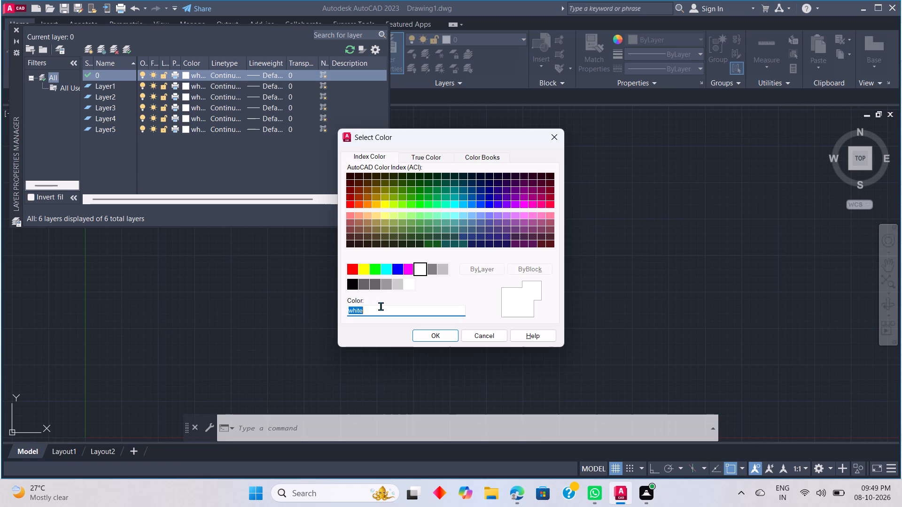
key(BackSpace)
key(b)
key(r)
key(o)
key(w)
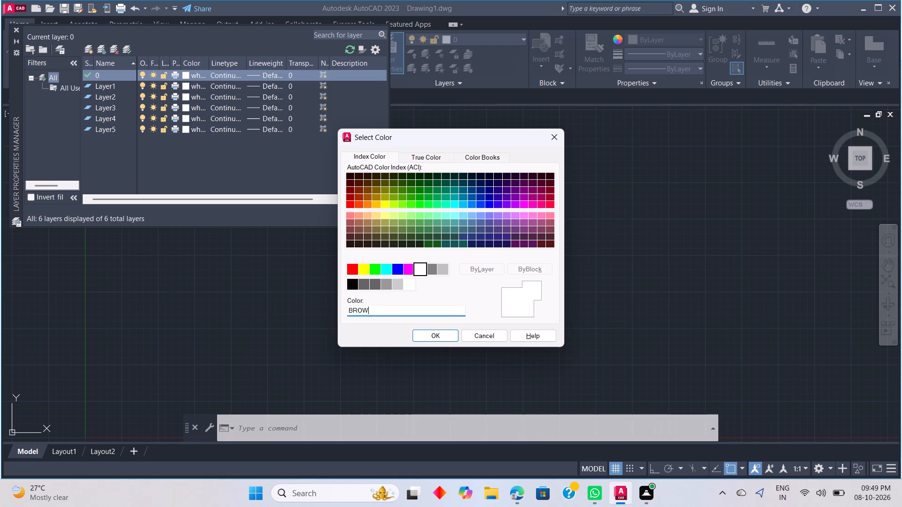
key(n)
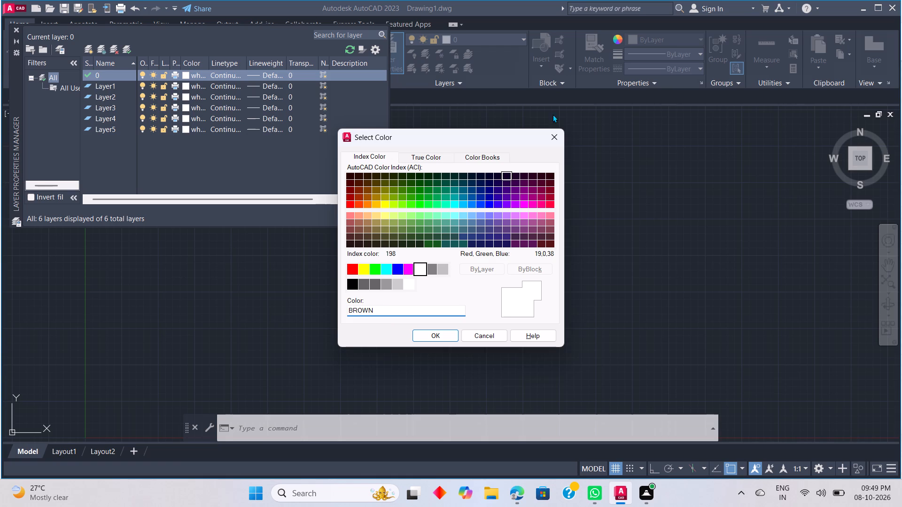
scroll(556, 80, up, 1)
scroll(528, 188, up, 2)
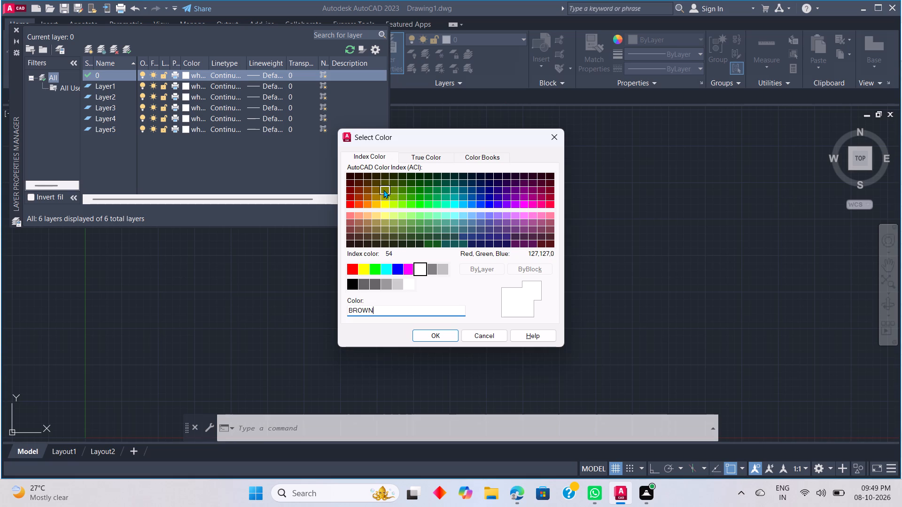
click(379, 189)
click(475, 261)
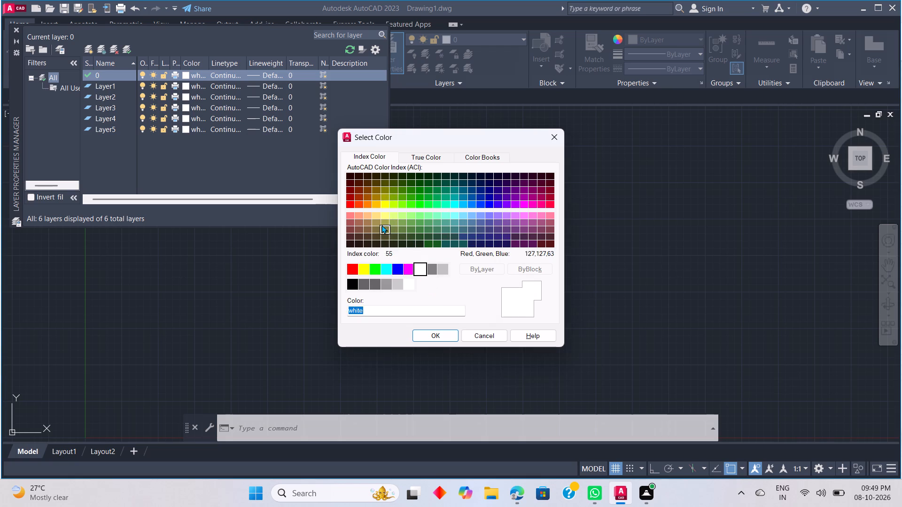
Set layer 0's colour to the dark brown index colour 46.
scroll(373, 216, up, 3)
click(516, 295)
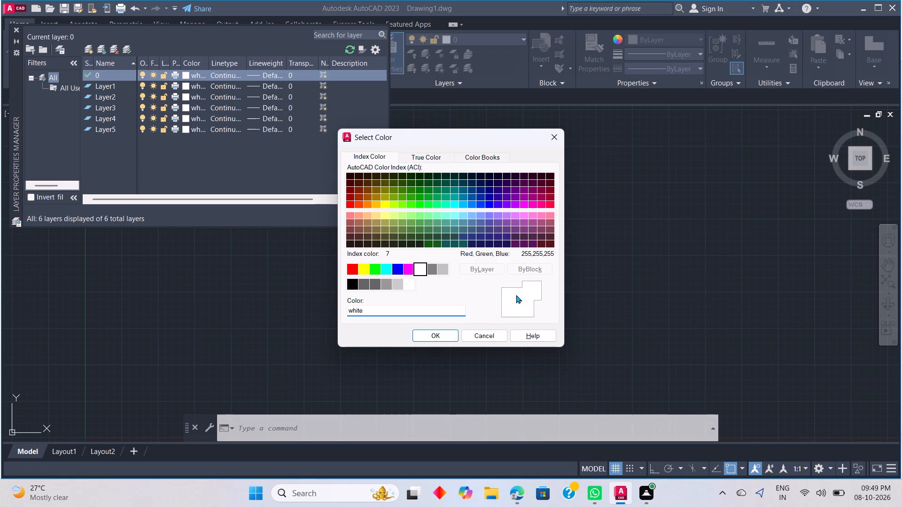
scroll(360, 182, up, 2)
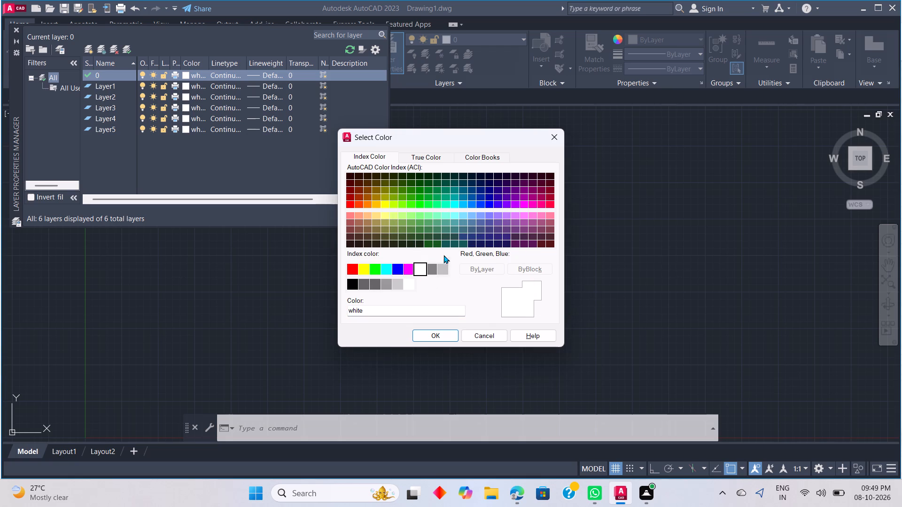
drag(428, 268, 432, 272)
click(402, 263)
click(380, 267)
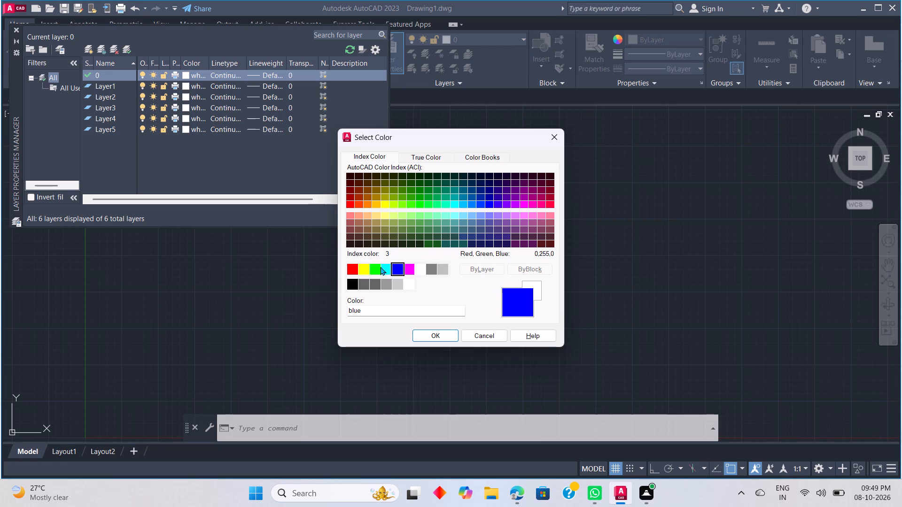
click(365, 262)
click(355, 264)
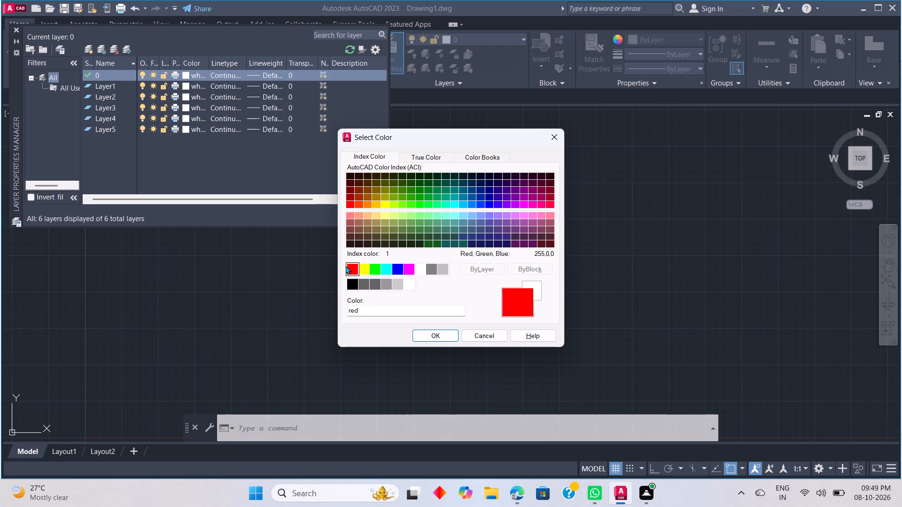
click(354, 185)
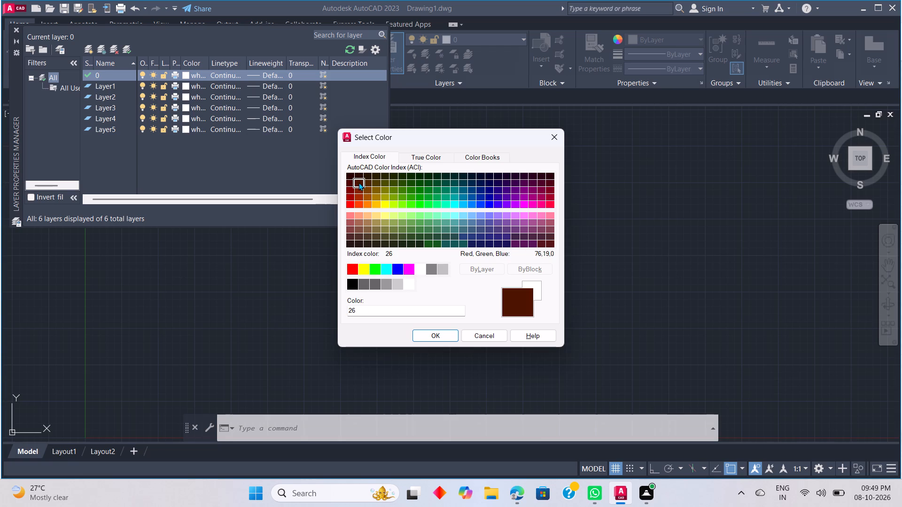
click(360, 182)
click(374, 181)
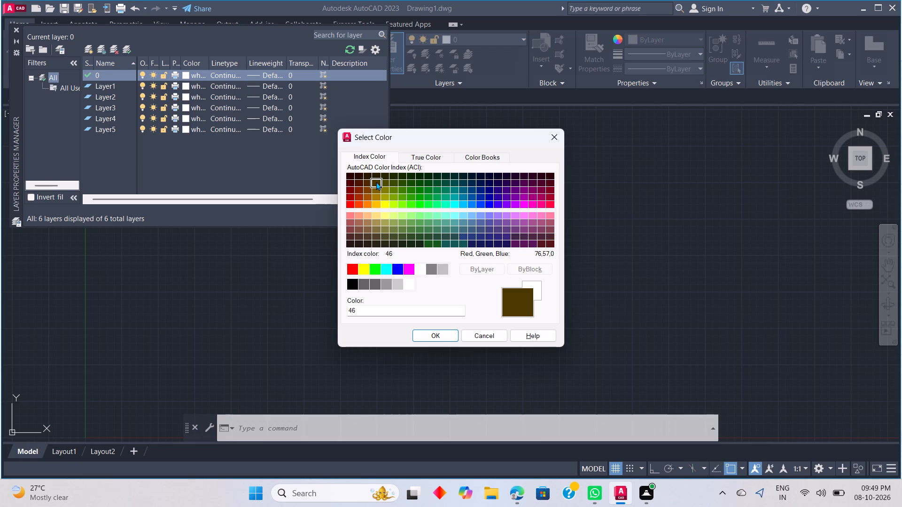
click(358, 184)
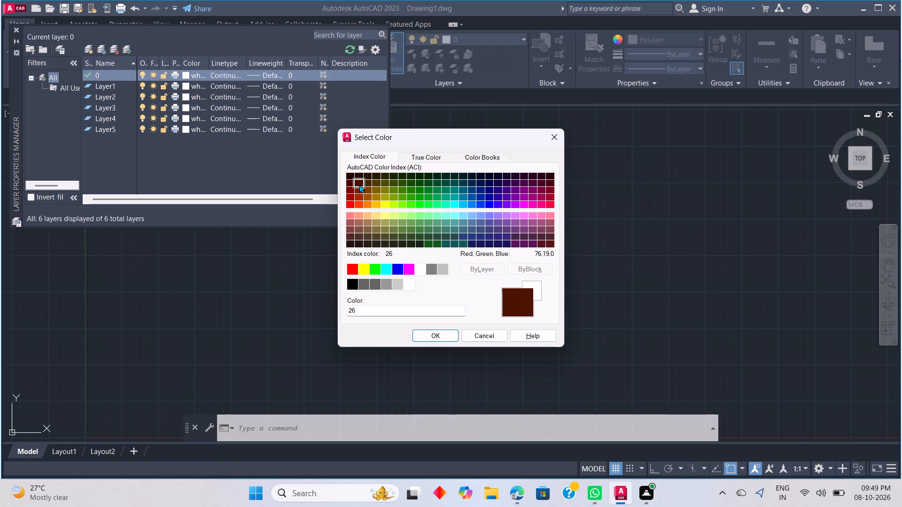
click(372, 183)
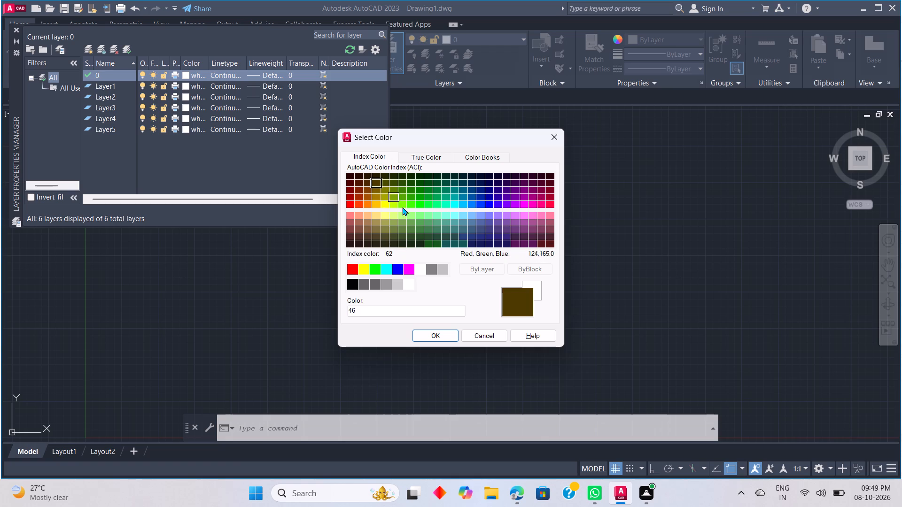
click(437, 332)
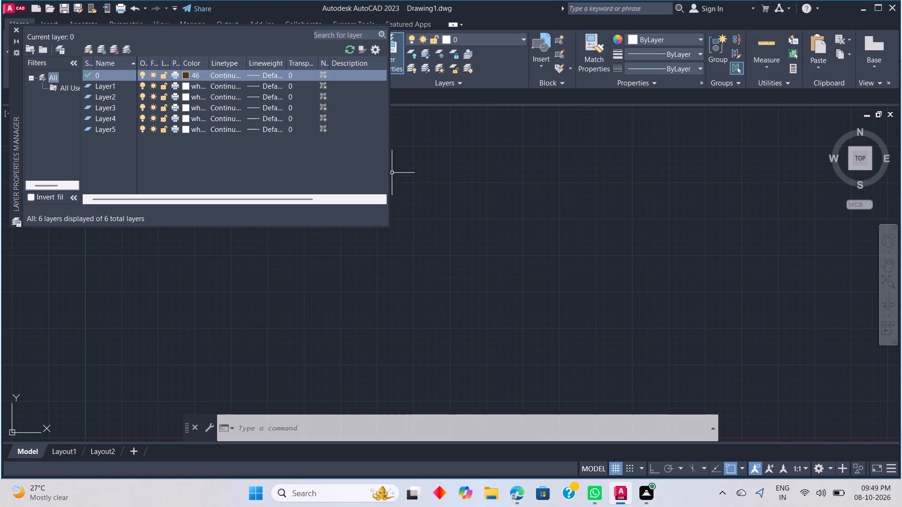
Set Layer1's colour to black, index colour 250.
click(183, 85)
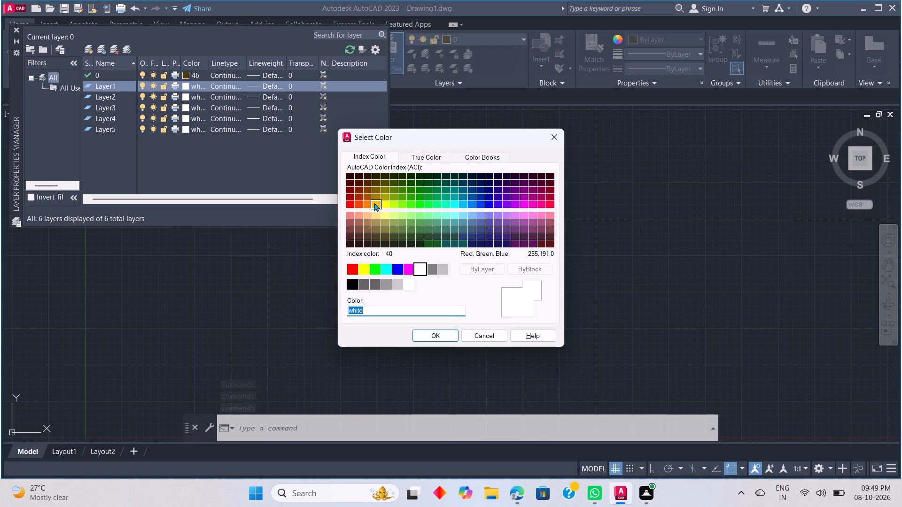
click(350, 286)
click(432, 335)
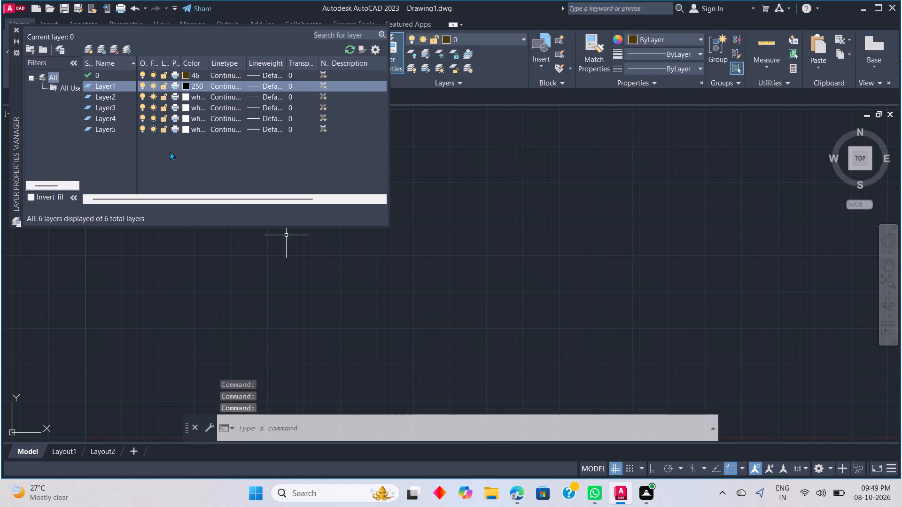
Set Layer2's colour to grey, index colour 8.
click(187, 99)
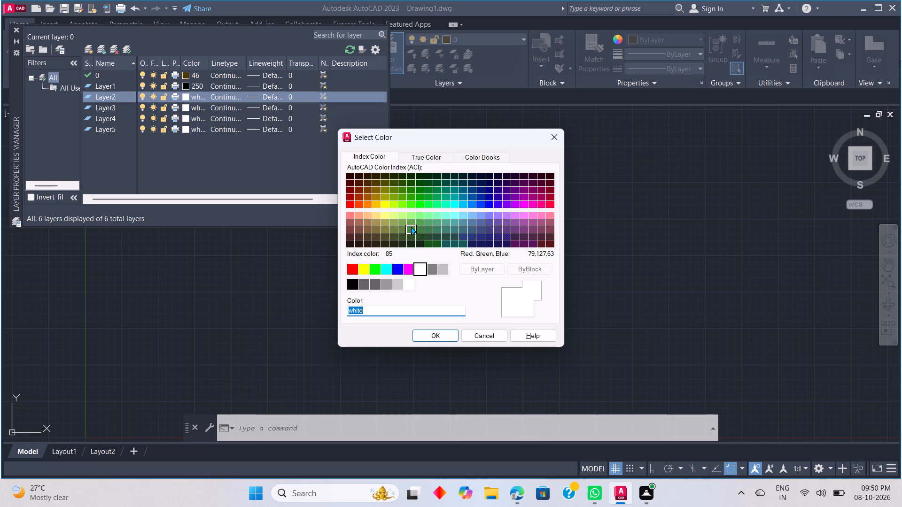
click(430, 270)
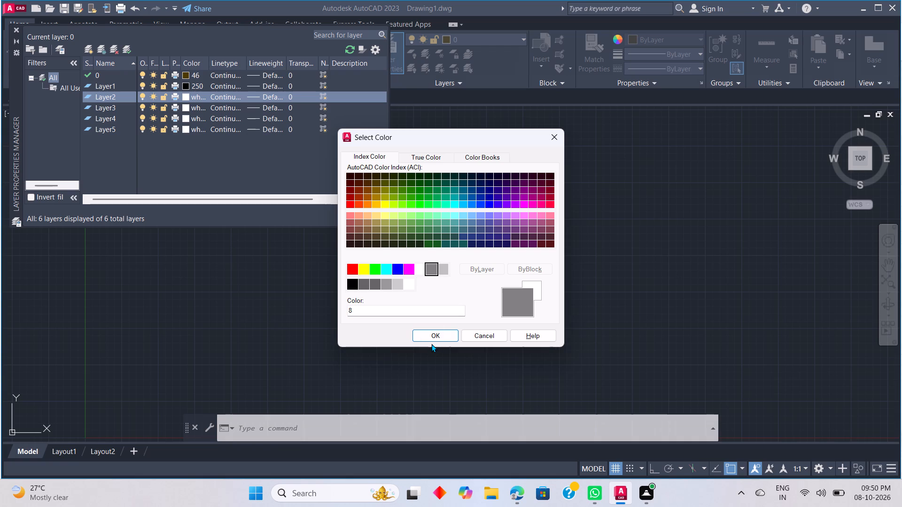
click(437, 335)
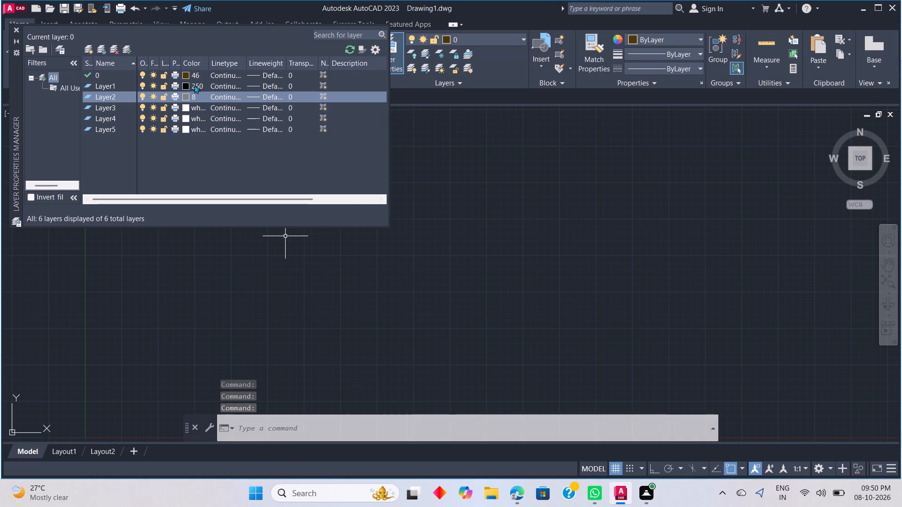
Set Layer3's colour to the orange-red index colour 20.
click(189, 108)
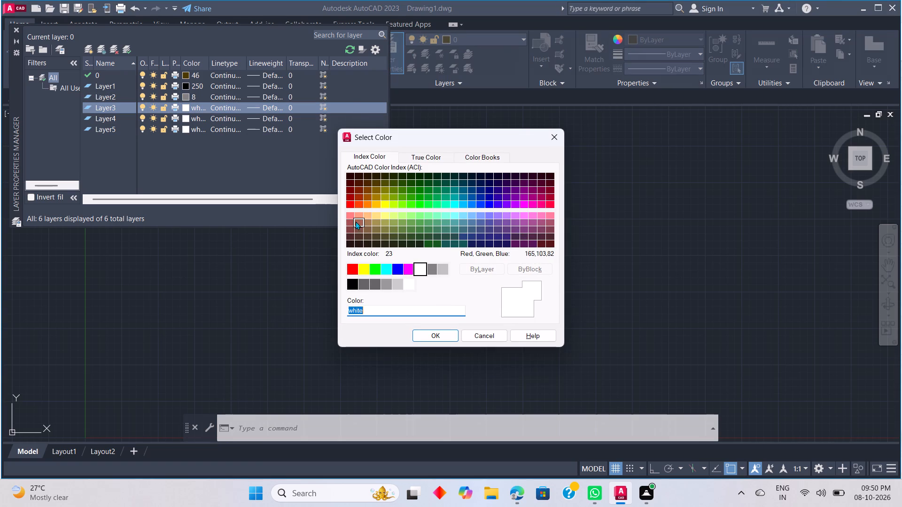
scroll(353, 211, up, 4)
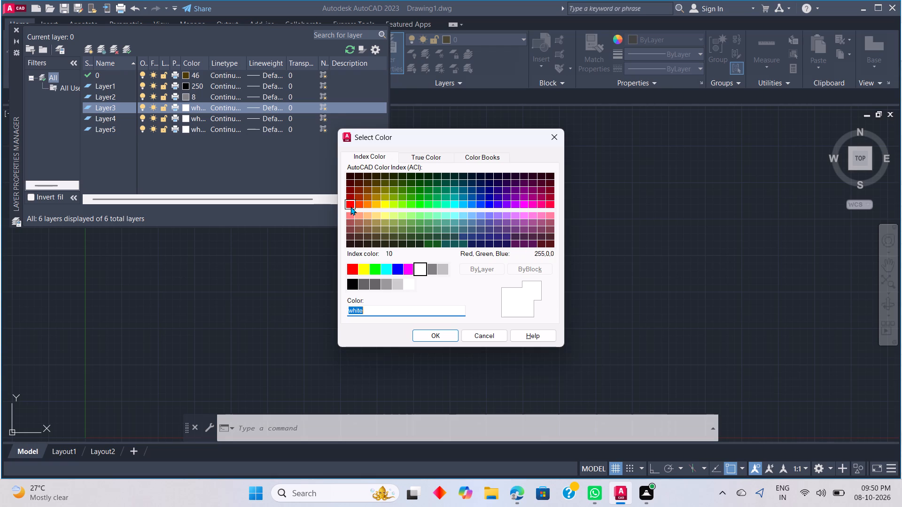
click(350, 207)
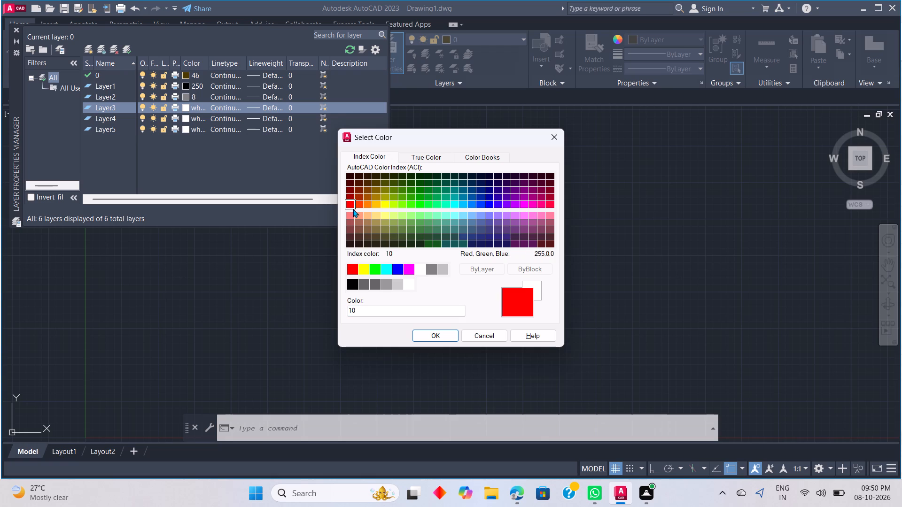
click(359, 205)
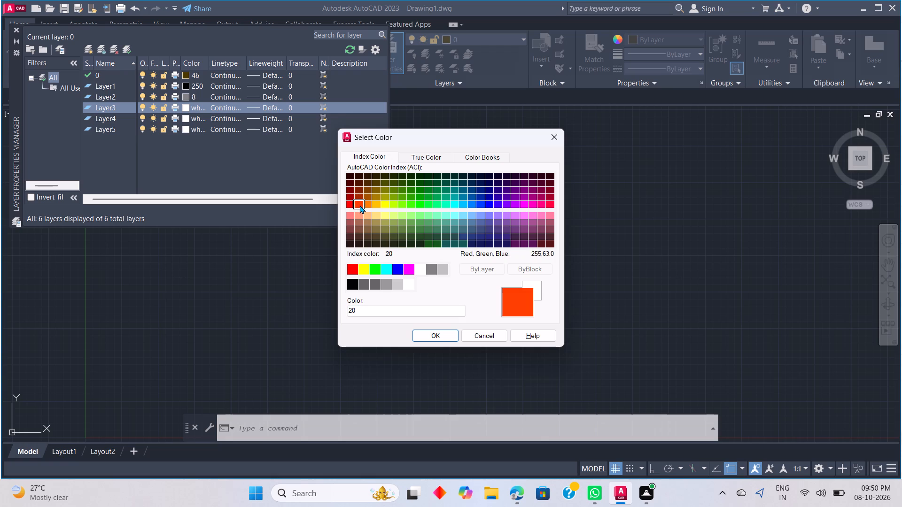
click(435, 334)
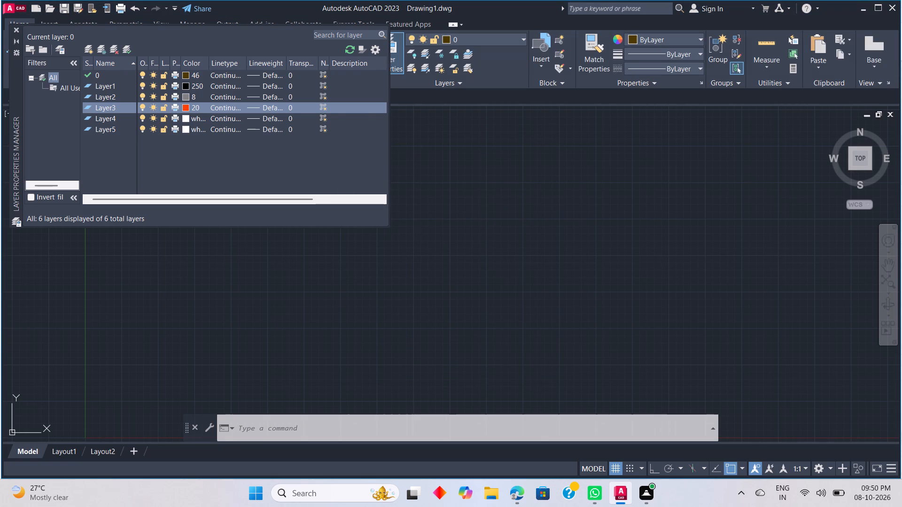
Set Layer4's colour to the standard green.
click(187, 119)
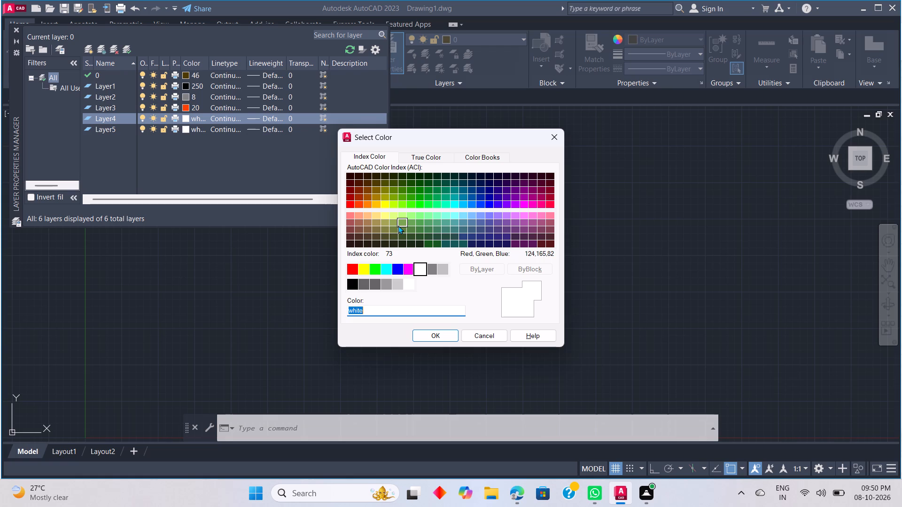
click(375, 270)
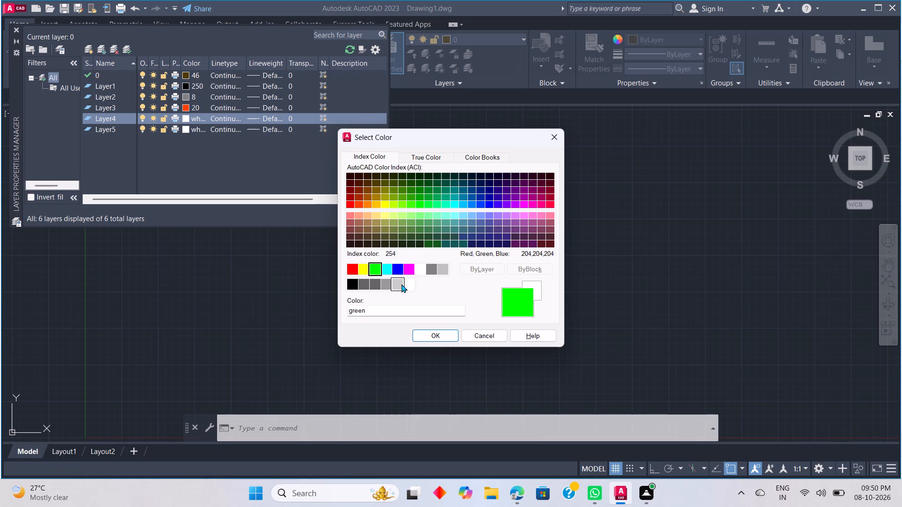
click(431, 333)
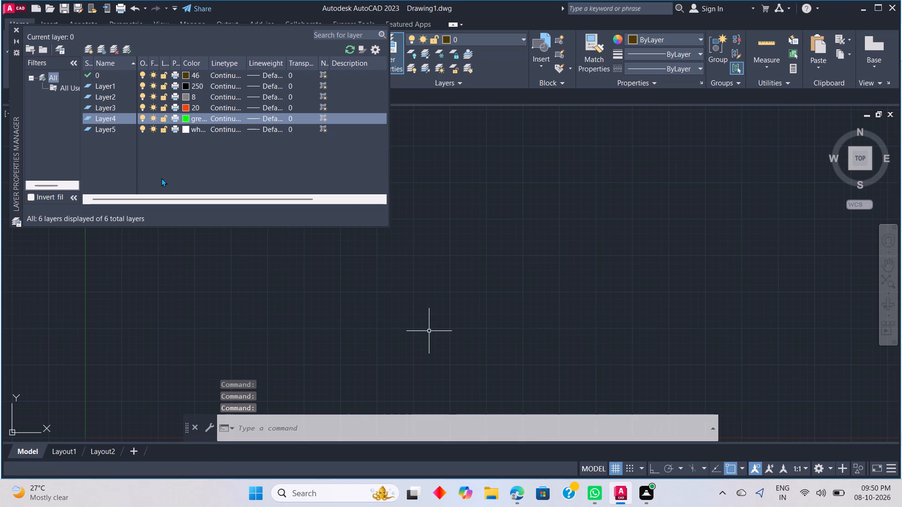
Try several reds and oranges for Layer5 and set its colour to the pinkish-red index colour 240.
click(187, 129)
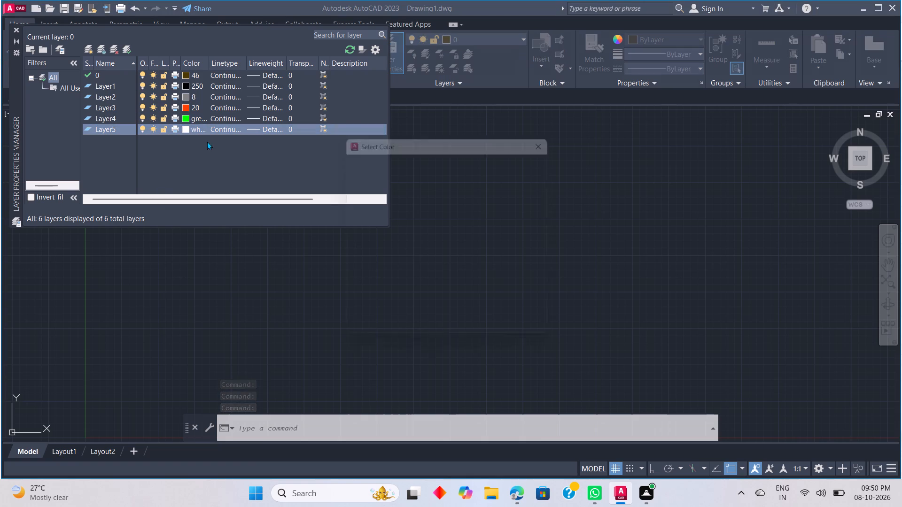
click(350, 201)
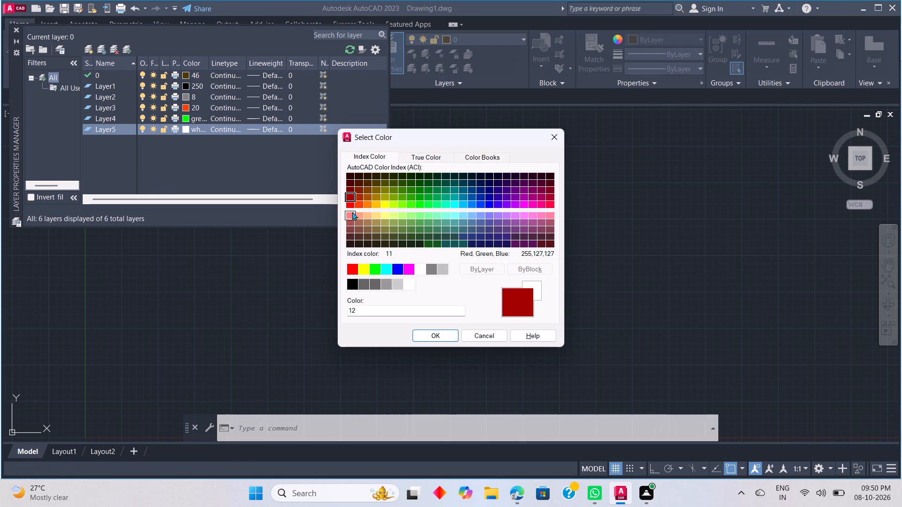
scroll(380, 202, up, 2)
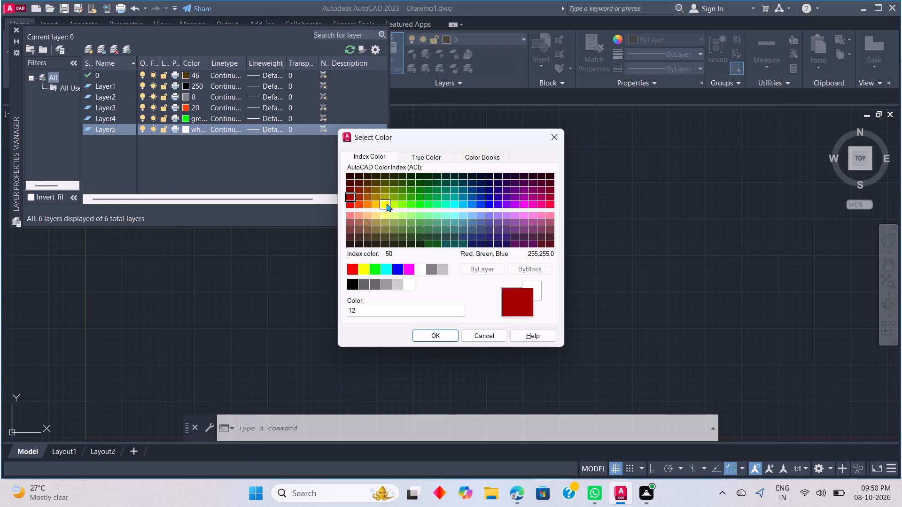
scroll(386, 203, up, 2)
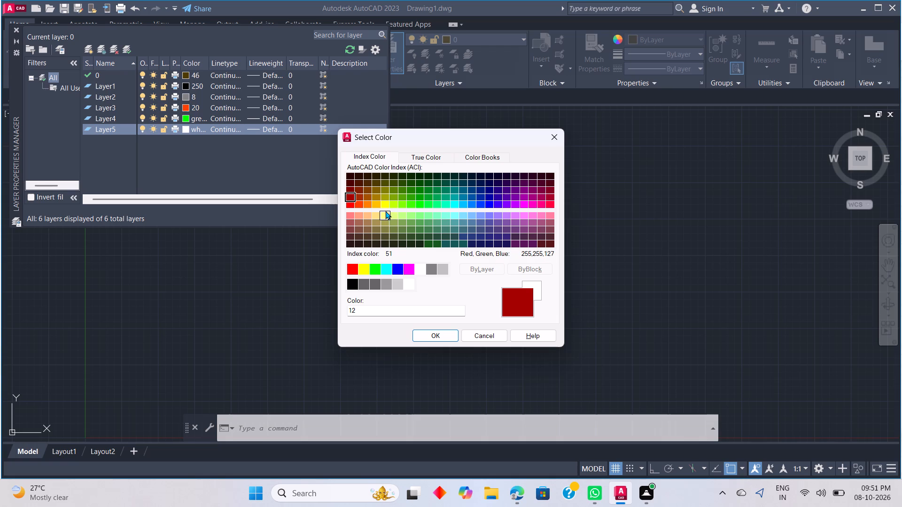
click(385, 211)
click(357, 193)
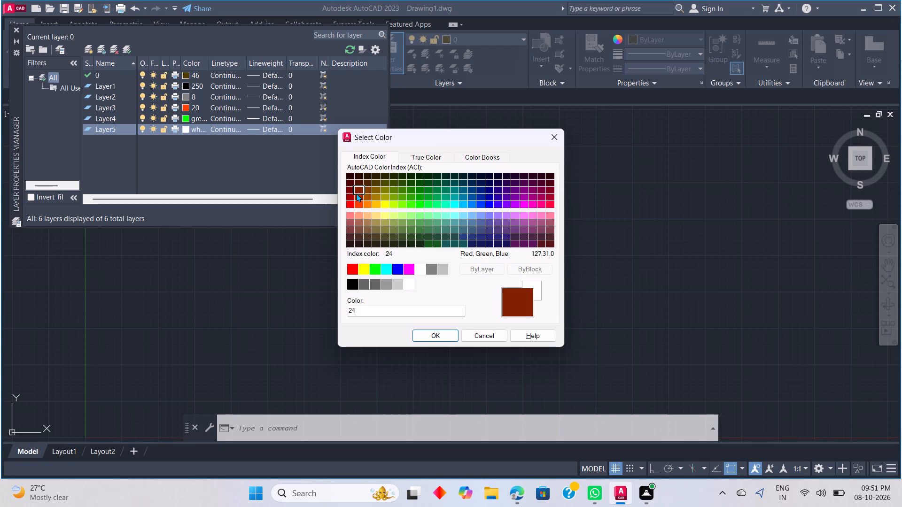
click(360, 202)
click(349, 184)
click(350, 195)
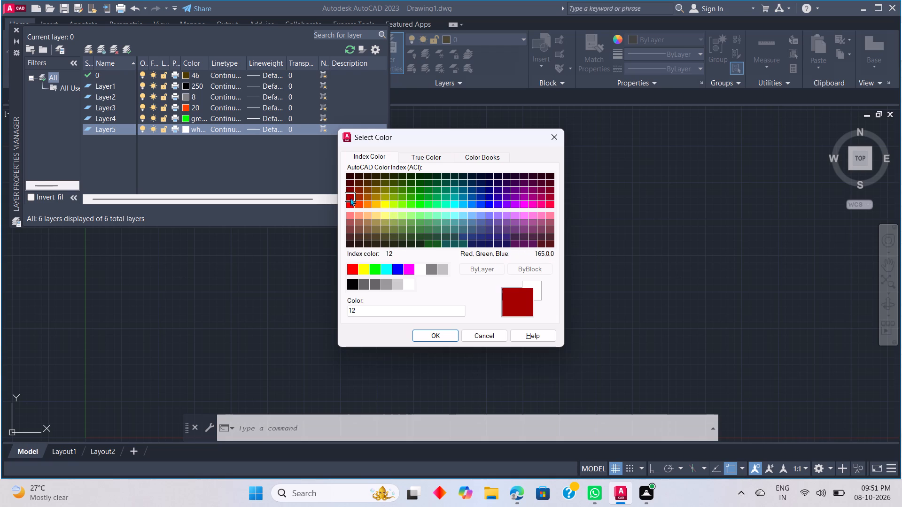
click(350, 200)
click(360, 204)
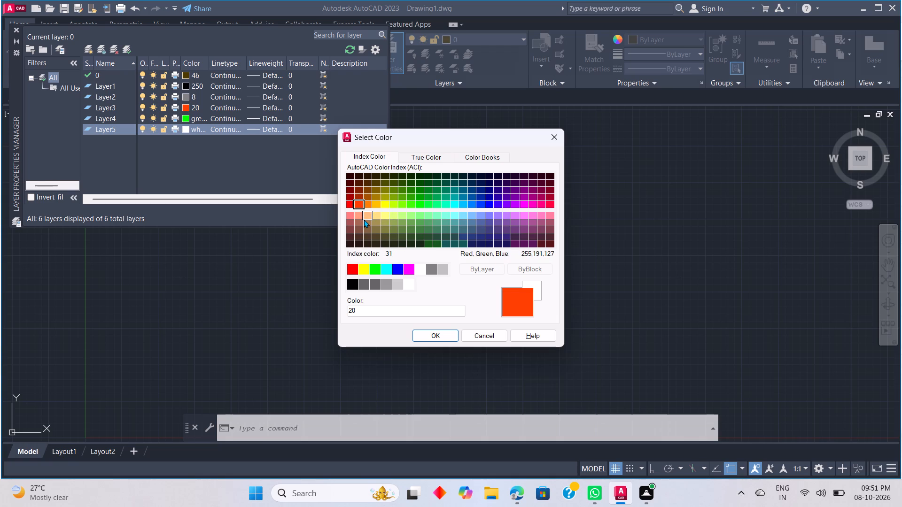
click(364, 219)
click(355, 231)
click(349, 199)
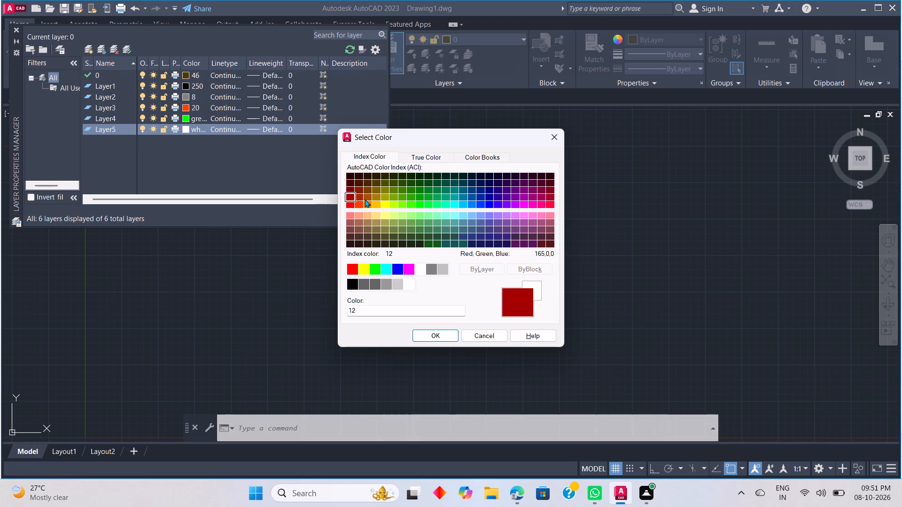
click(537, 203)
click(556, 203)
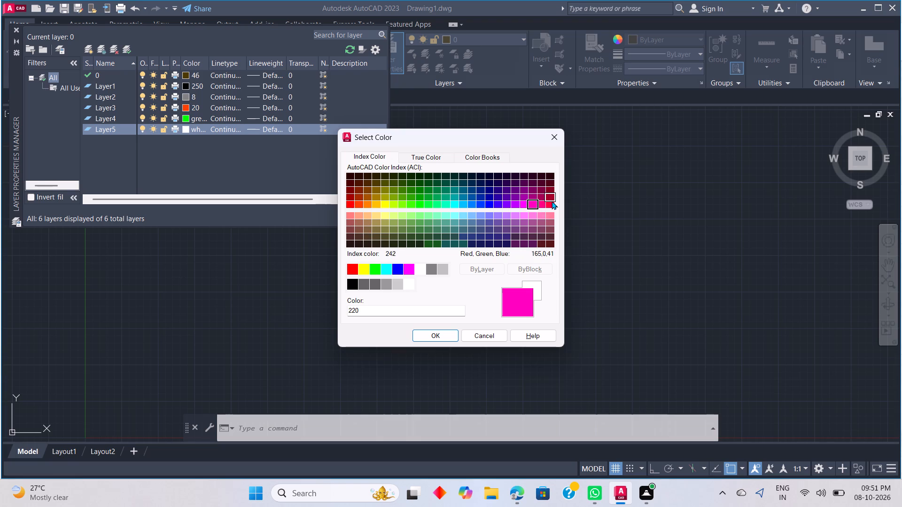
click(552, 204)
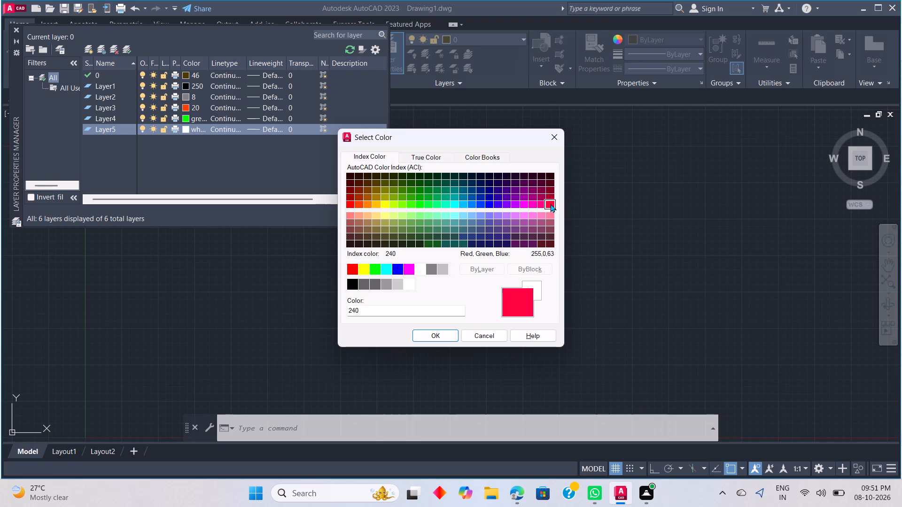
click(420, 330)
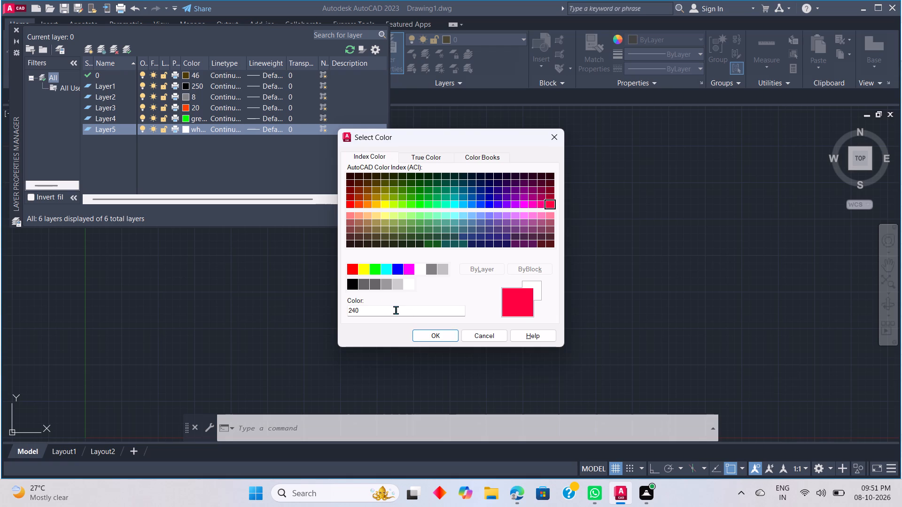
click(443, 336)
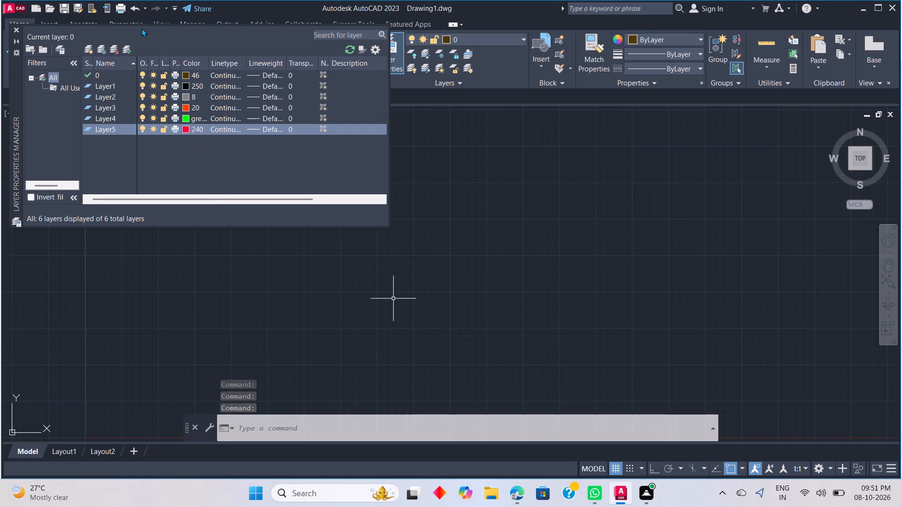
Add a new layer after Layer5, keeping its default name, and set its colour to the standard magenta.
click(92, 51)
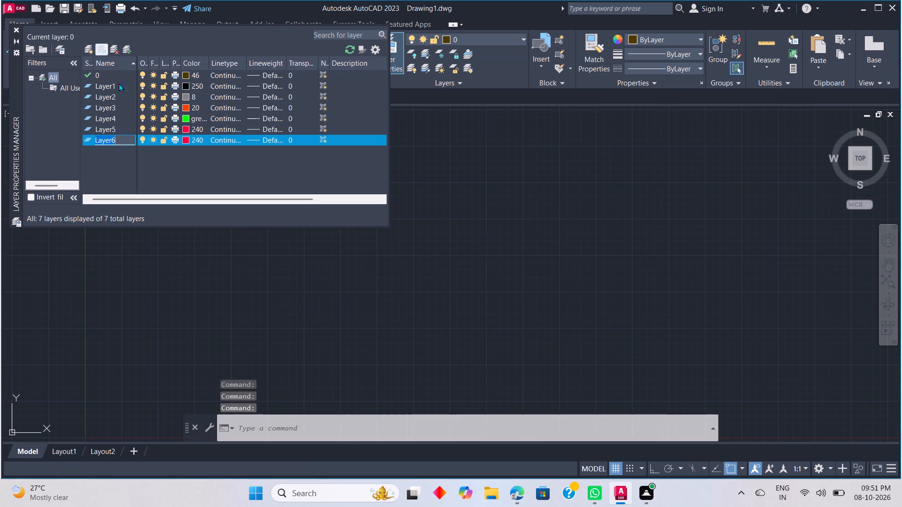
click(185, 139)
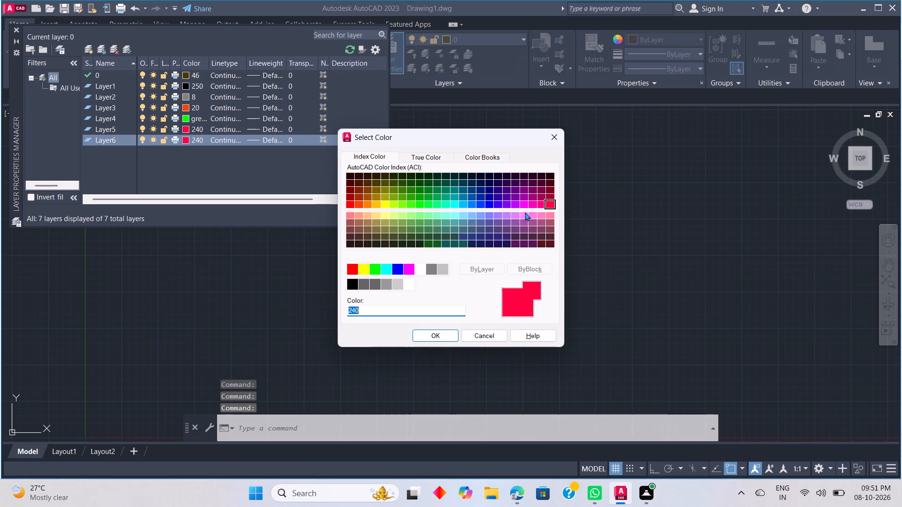
click(531, 204)
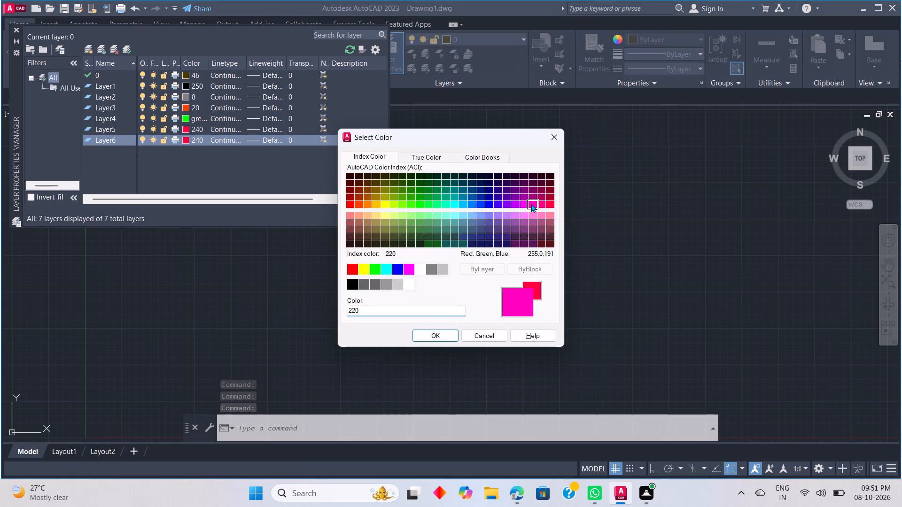
click(410, 267)
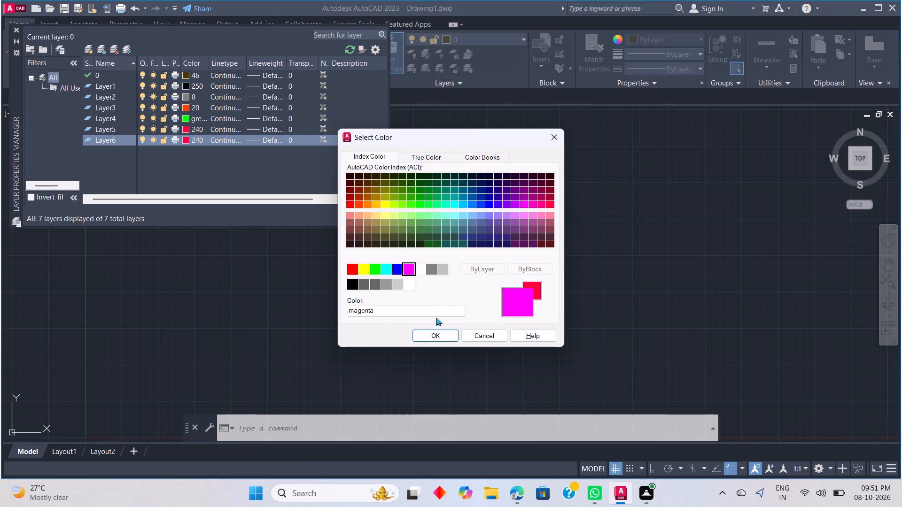
click(441, 330)
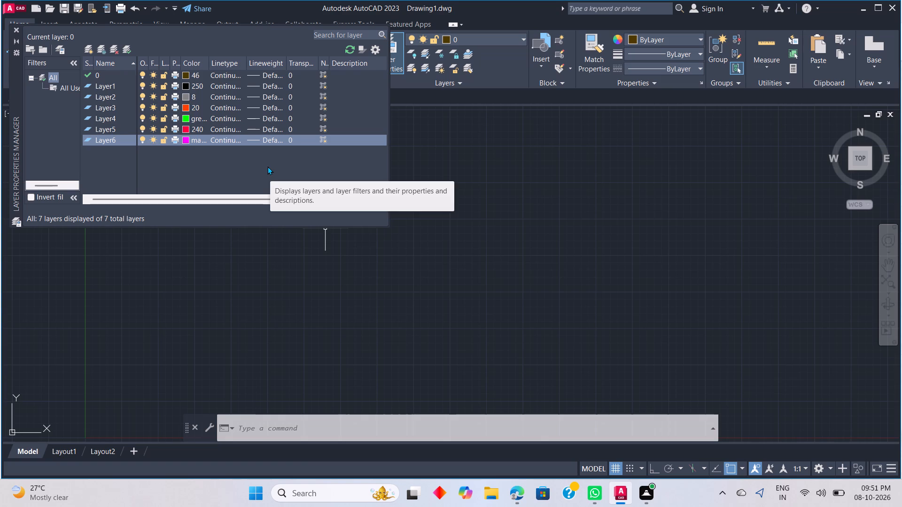
Add another new layer after the magenta one, keeping its default name, and set its colour to blue, index colour 160.
click(89, 47)
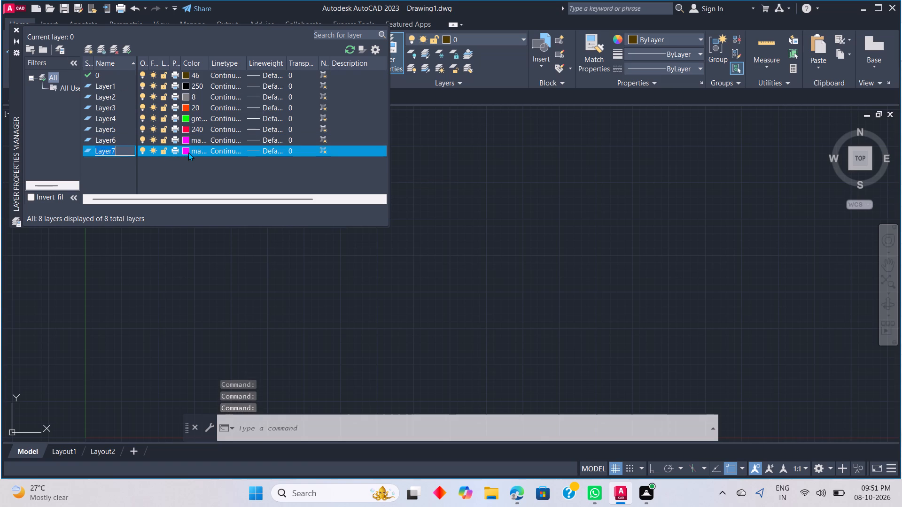
click(190, 152)
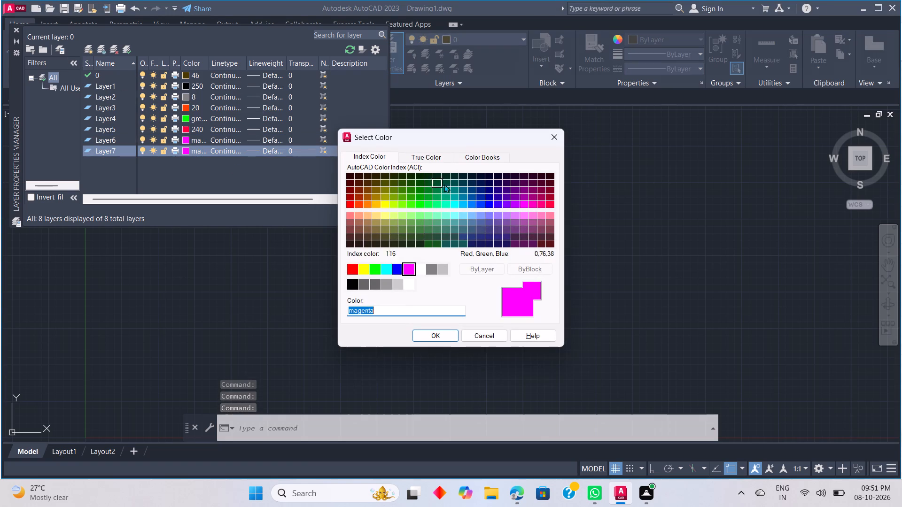
click(481, 203)
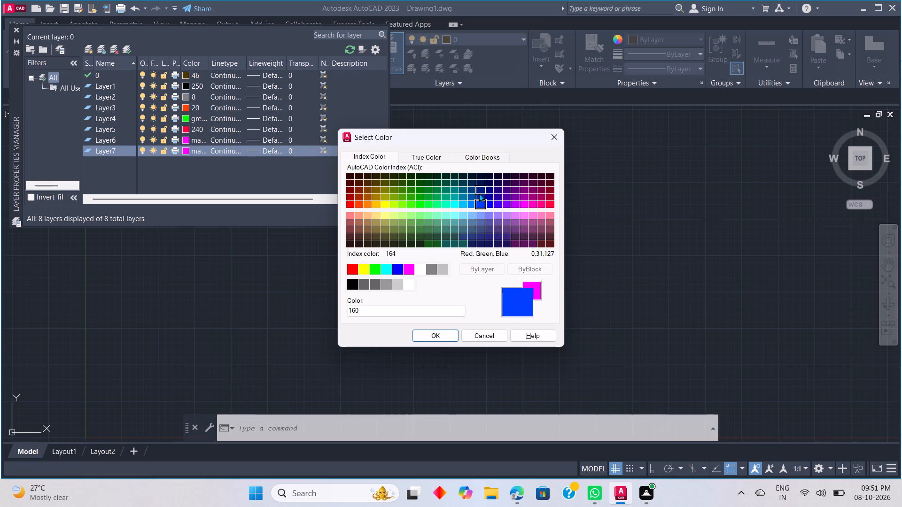
click(479, 193)
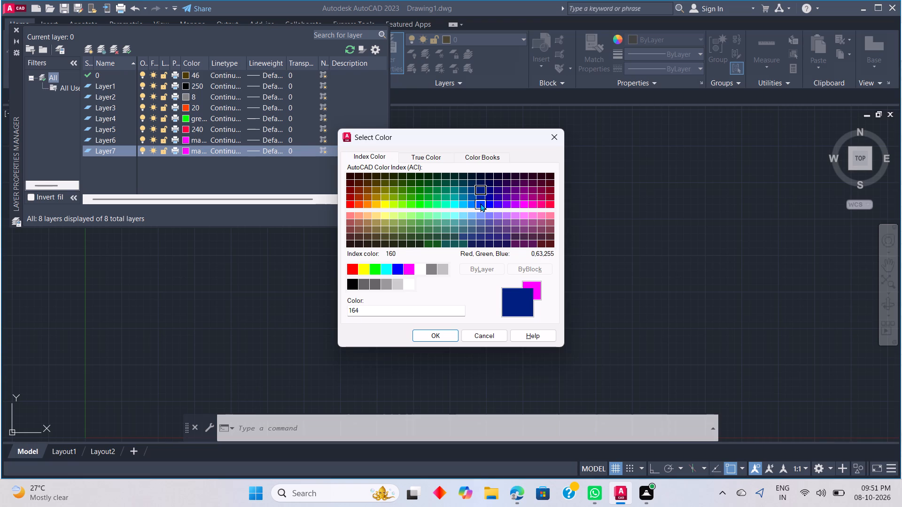
click(480, 203)
click(435, 332)
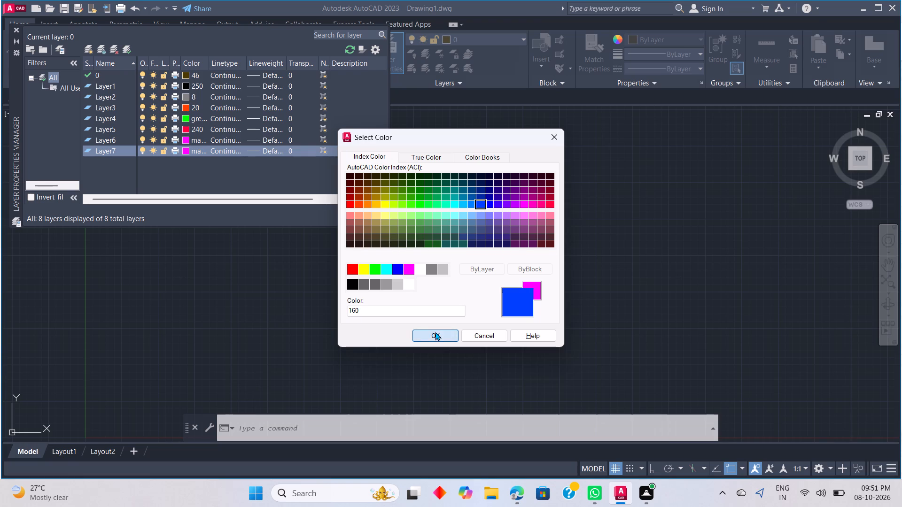
Close the Layer Properties Manager.
click(535, 157)
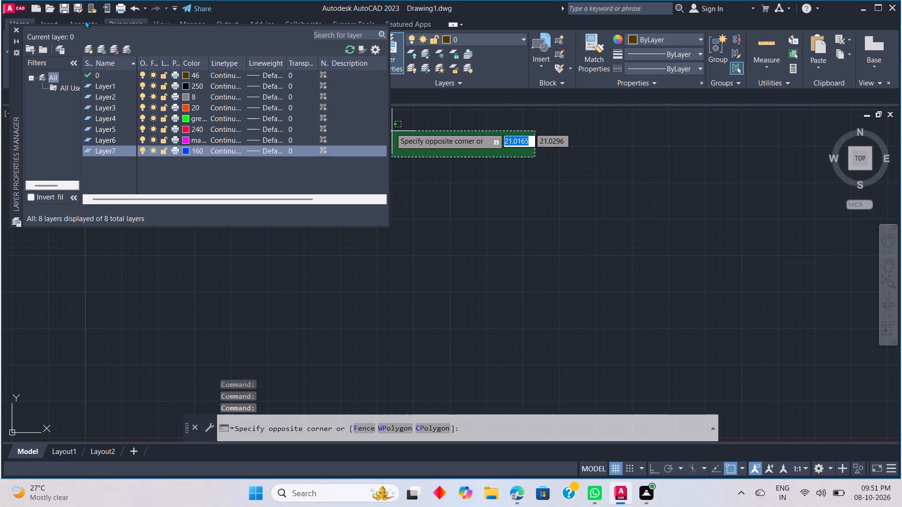
click(18, 28)
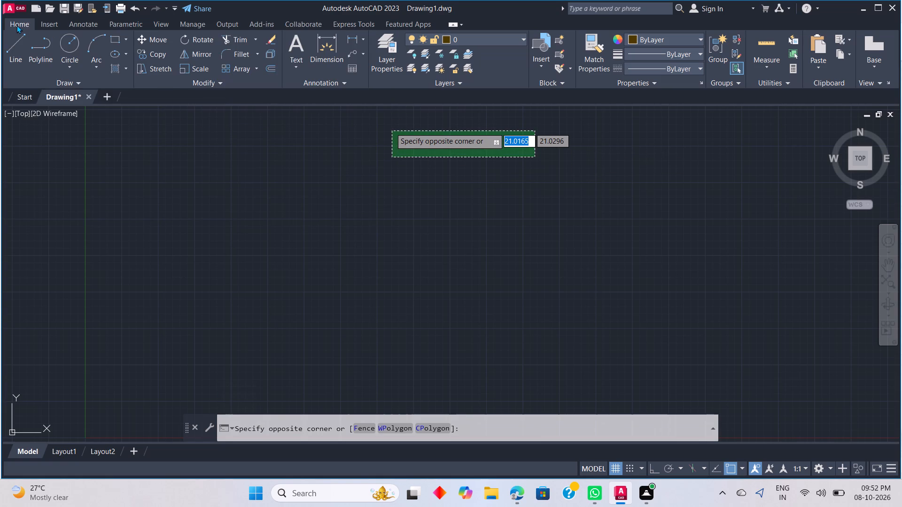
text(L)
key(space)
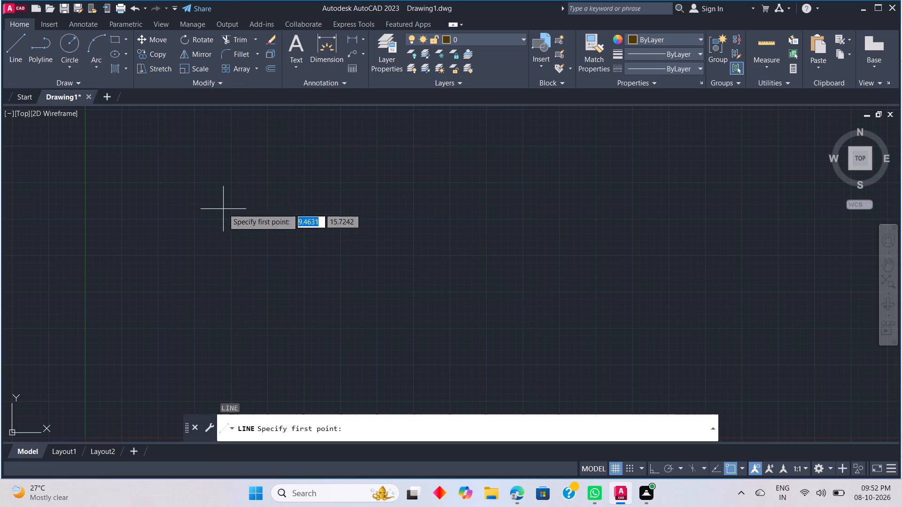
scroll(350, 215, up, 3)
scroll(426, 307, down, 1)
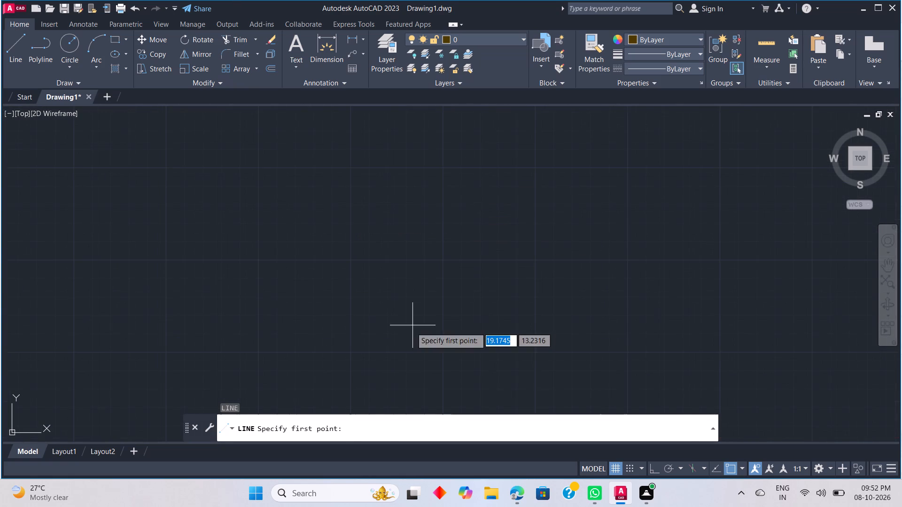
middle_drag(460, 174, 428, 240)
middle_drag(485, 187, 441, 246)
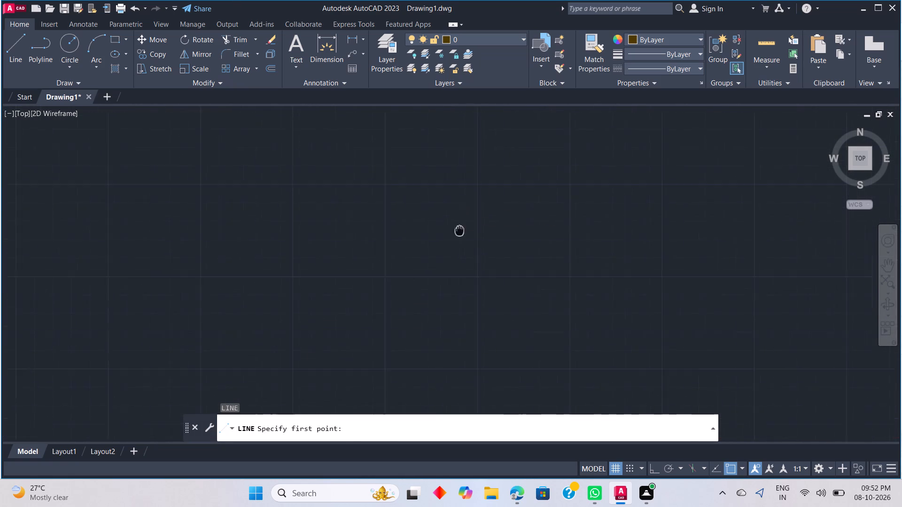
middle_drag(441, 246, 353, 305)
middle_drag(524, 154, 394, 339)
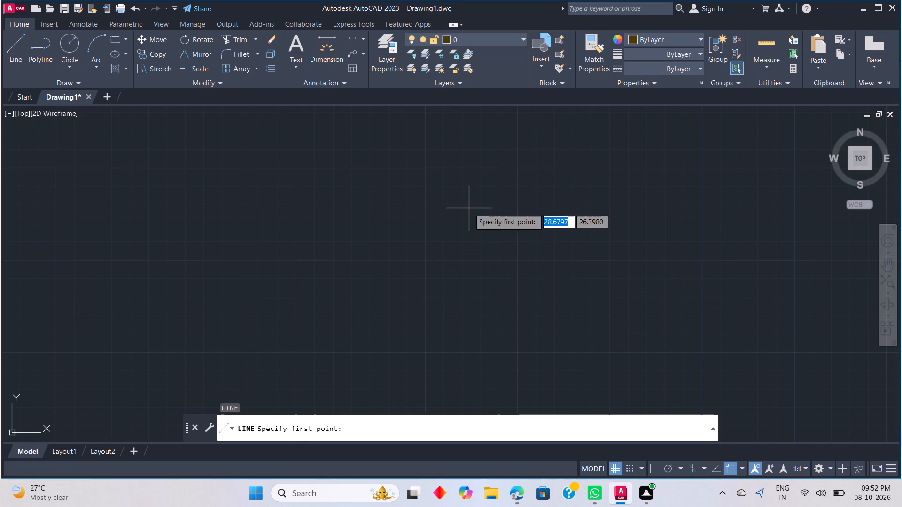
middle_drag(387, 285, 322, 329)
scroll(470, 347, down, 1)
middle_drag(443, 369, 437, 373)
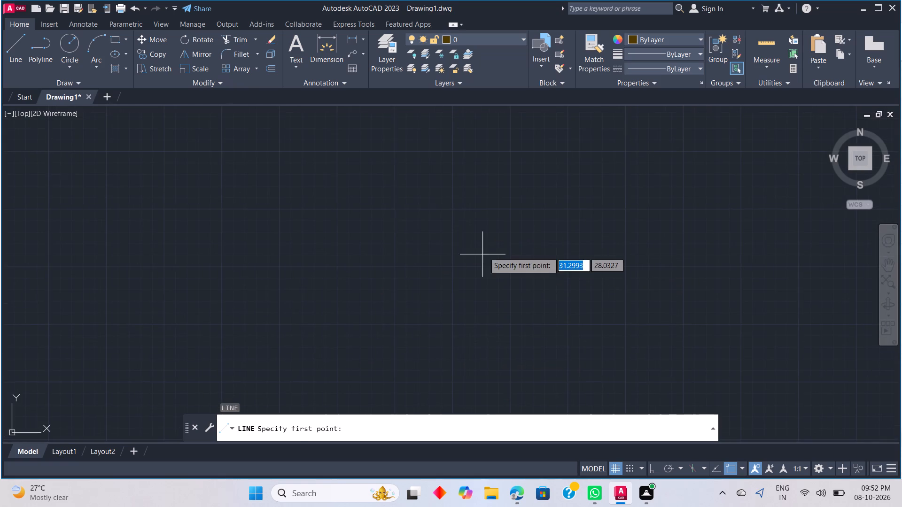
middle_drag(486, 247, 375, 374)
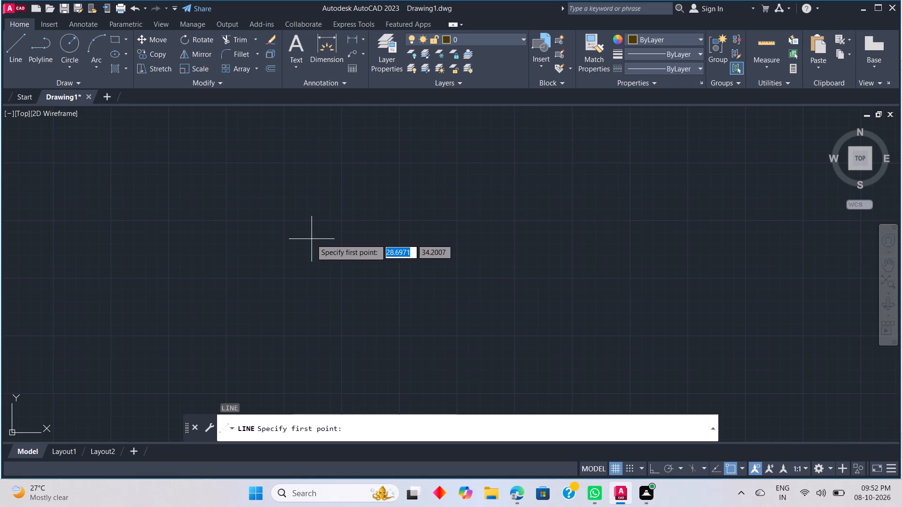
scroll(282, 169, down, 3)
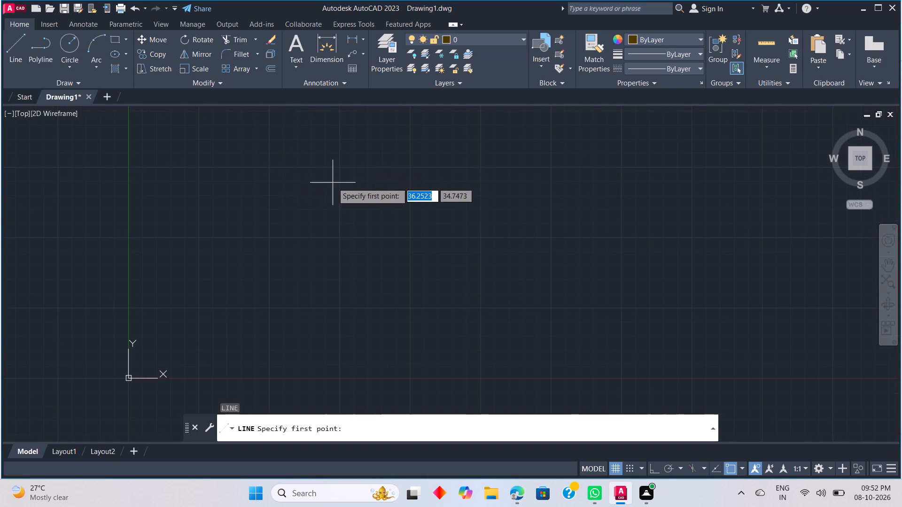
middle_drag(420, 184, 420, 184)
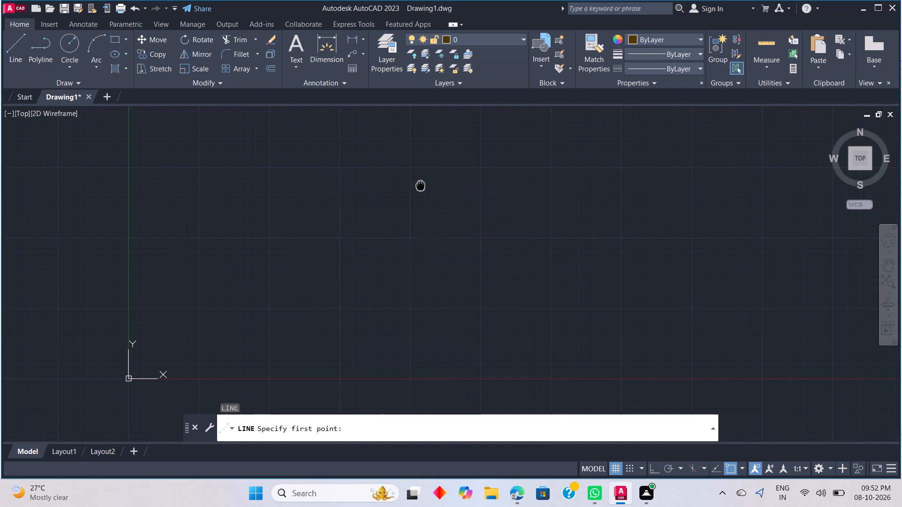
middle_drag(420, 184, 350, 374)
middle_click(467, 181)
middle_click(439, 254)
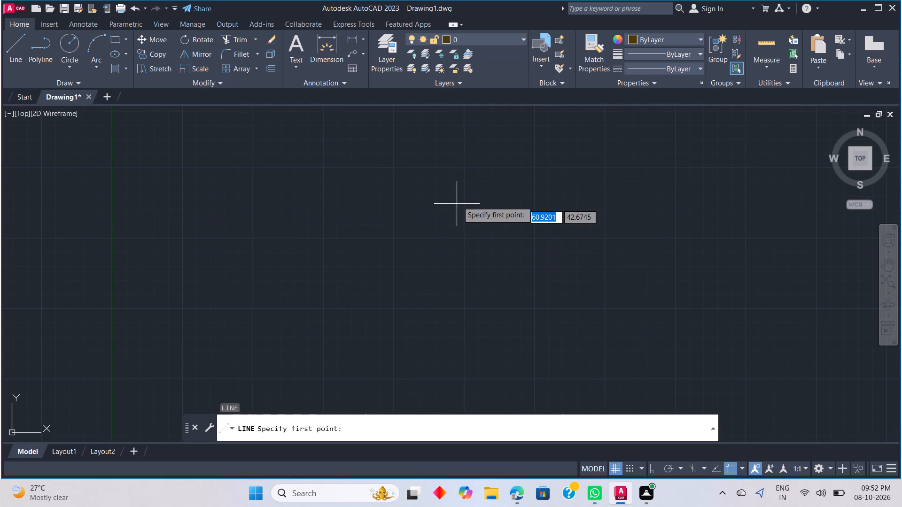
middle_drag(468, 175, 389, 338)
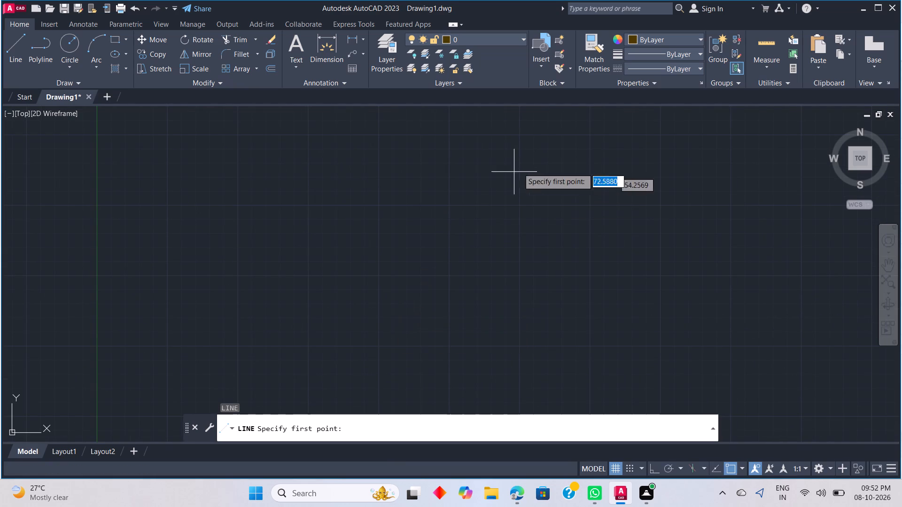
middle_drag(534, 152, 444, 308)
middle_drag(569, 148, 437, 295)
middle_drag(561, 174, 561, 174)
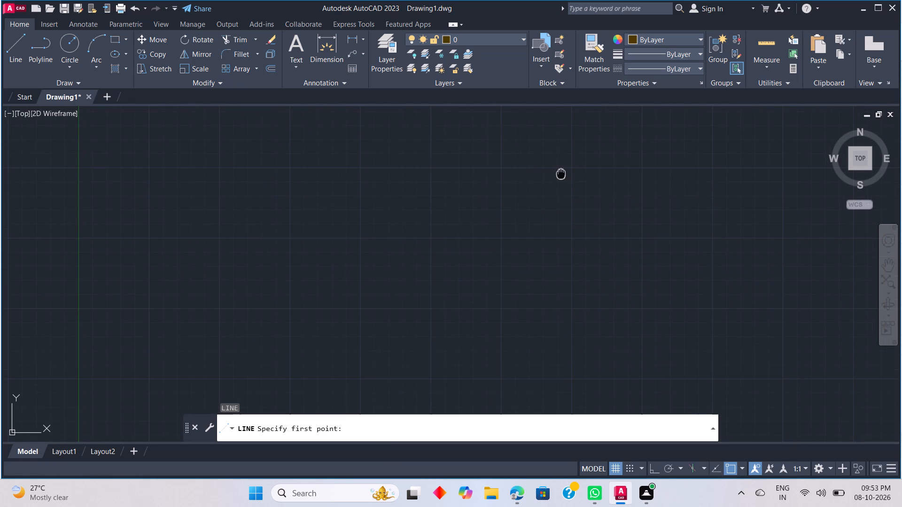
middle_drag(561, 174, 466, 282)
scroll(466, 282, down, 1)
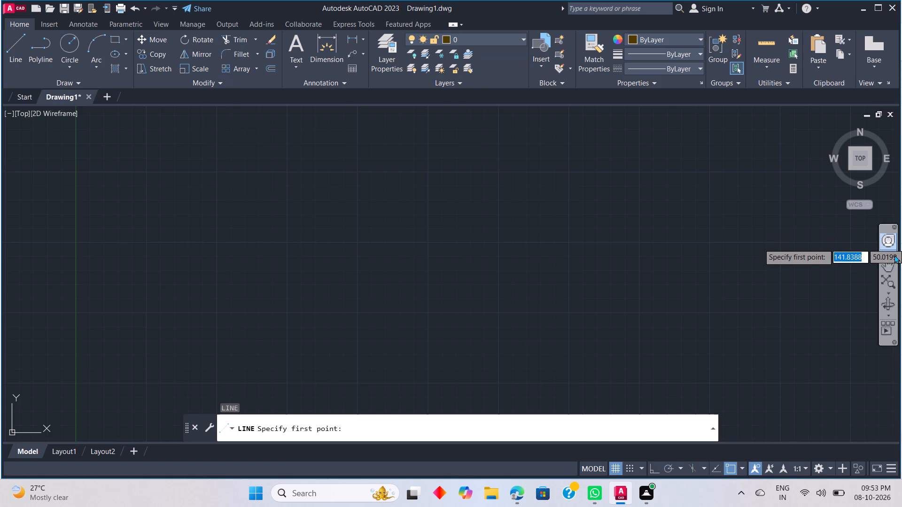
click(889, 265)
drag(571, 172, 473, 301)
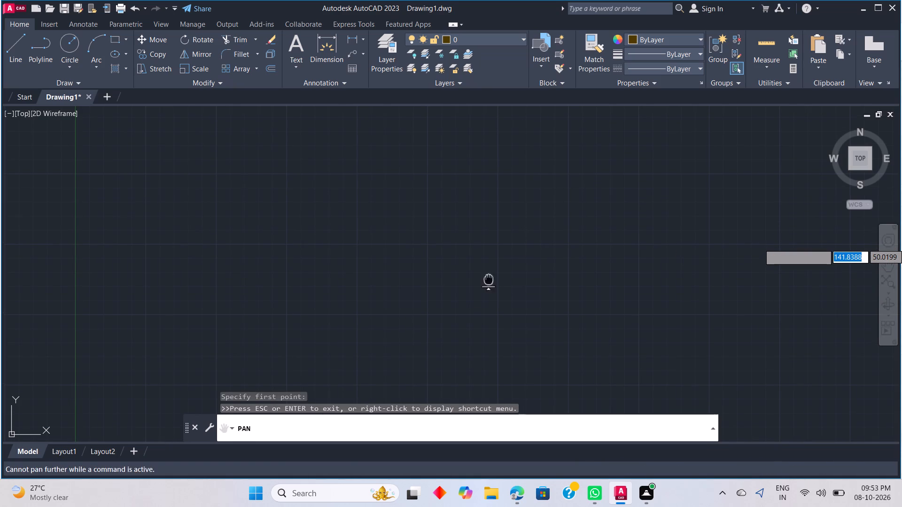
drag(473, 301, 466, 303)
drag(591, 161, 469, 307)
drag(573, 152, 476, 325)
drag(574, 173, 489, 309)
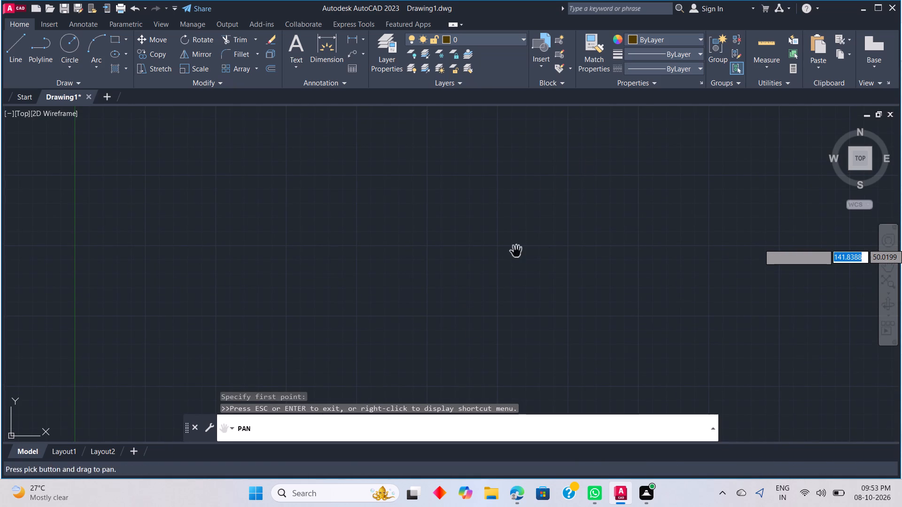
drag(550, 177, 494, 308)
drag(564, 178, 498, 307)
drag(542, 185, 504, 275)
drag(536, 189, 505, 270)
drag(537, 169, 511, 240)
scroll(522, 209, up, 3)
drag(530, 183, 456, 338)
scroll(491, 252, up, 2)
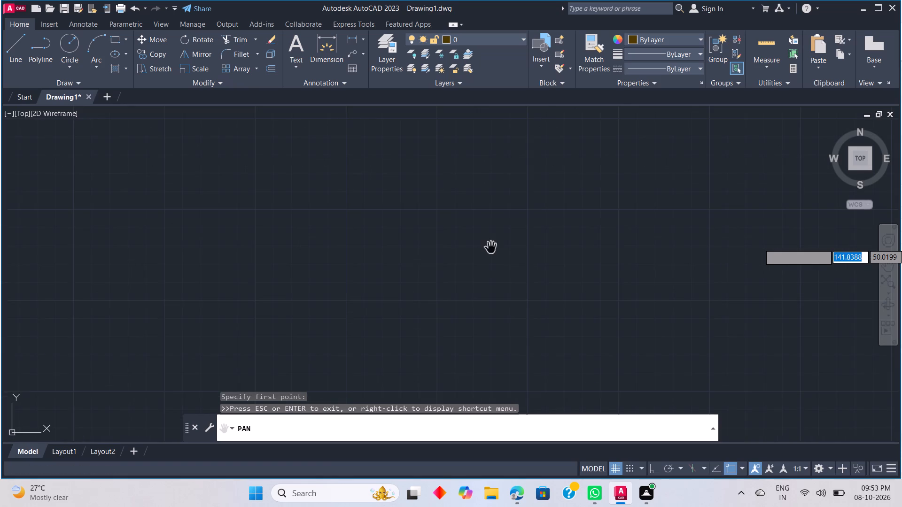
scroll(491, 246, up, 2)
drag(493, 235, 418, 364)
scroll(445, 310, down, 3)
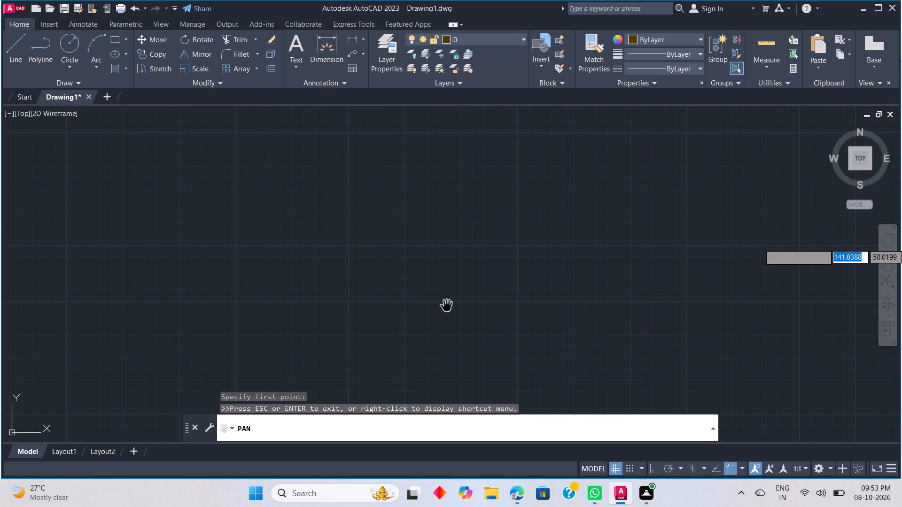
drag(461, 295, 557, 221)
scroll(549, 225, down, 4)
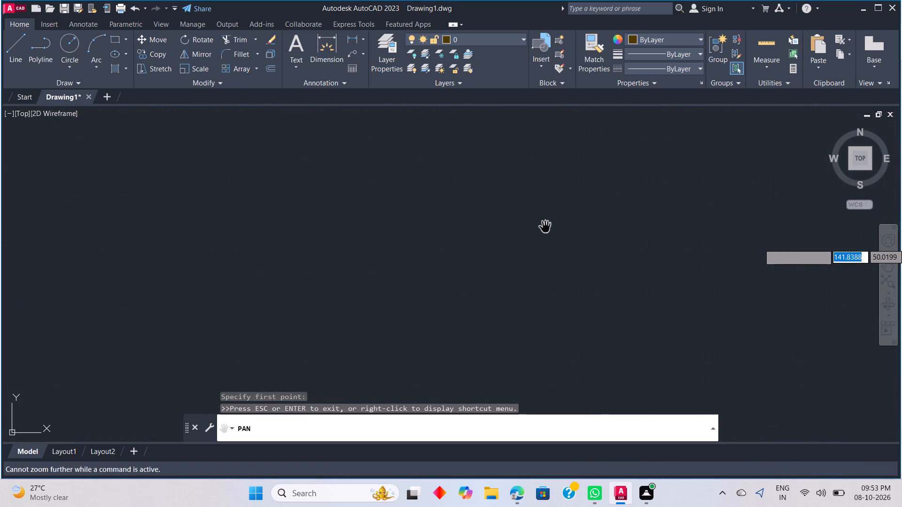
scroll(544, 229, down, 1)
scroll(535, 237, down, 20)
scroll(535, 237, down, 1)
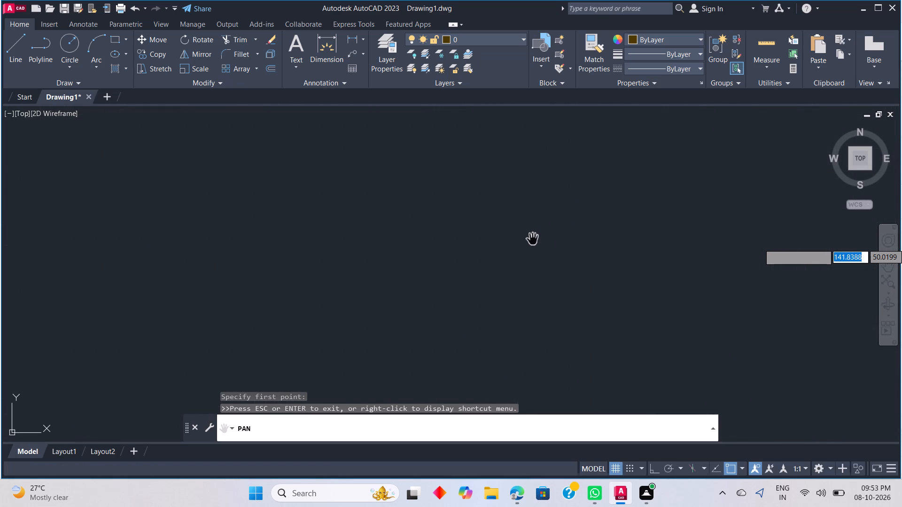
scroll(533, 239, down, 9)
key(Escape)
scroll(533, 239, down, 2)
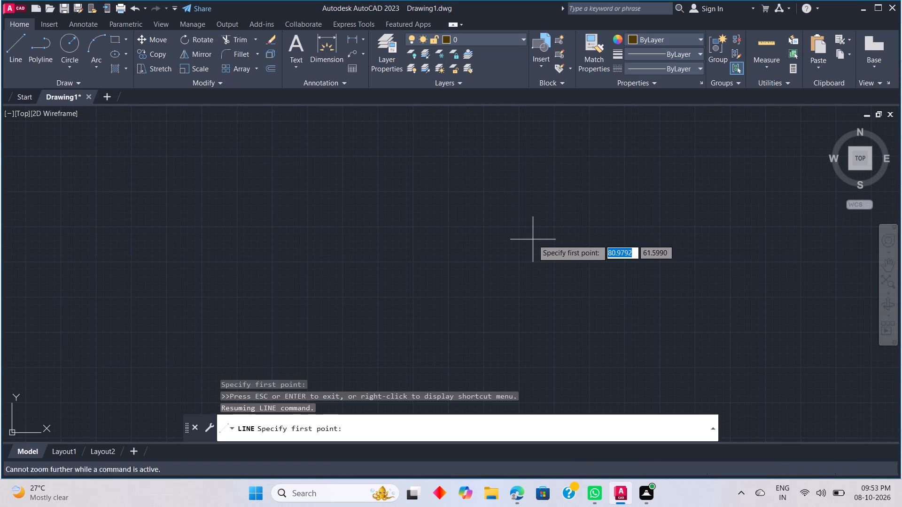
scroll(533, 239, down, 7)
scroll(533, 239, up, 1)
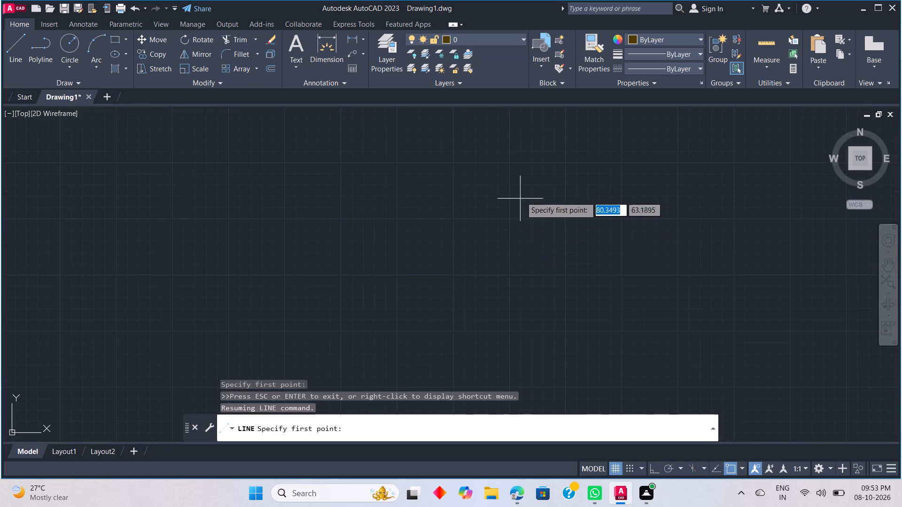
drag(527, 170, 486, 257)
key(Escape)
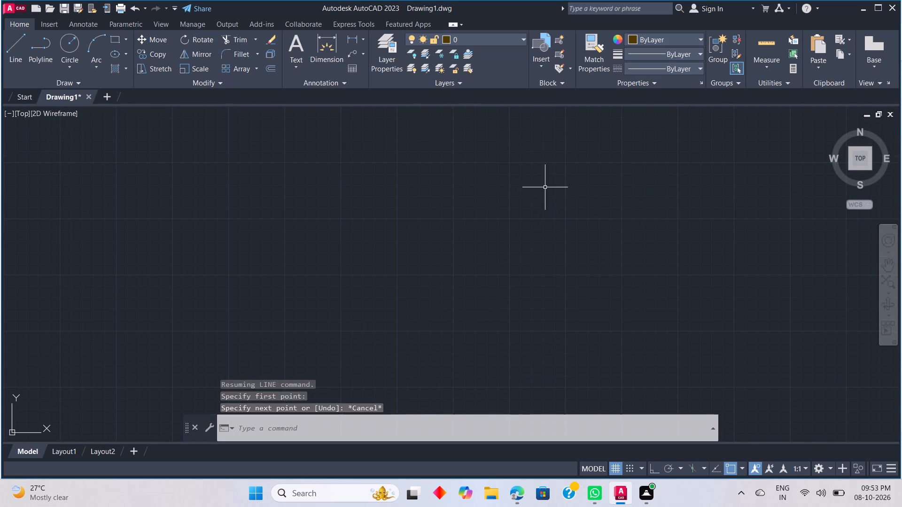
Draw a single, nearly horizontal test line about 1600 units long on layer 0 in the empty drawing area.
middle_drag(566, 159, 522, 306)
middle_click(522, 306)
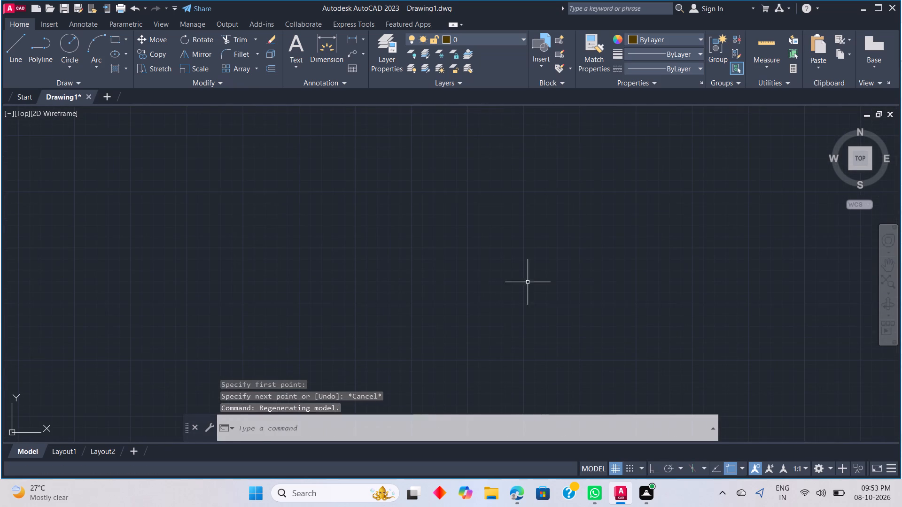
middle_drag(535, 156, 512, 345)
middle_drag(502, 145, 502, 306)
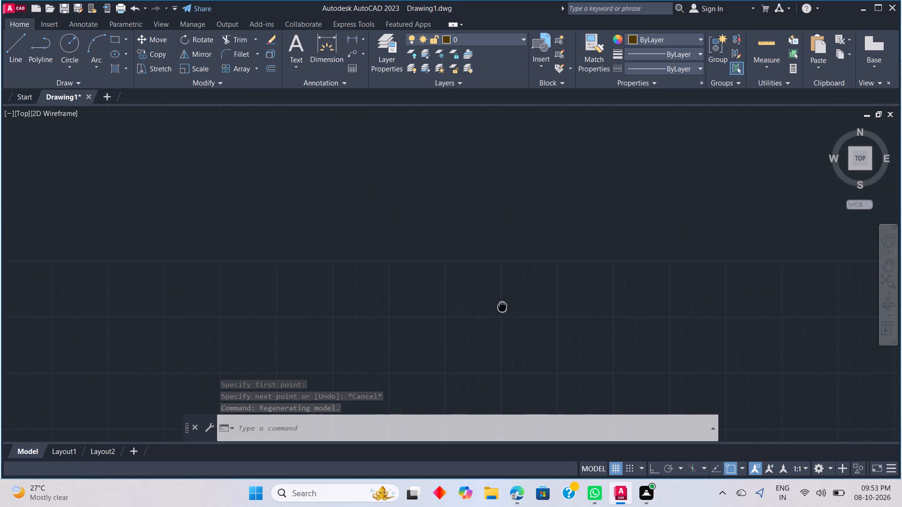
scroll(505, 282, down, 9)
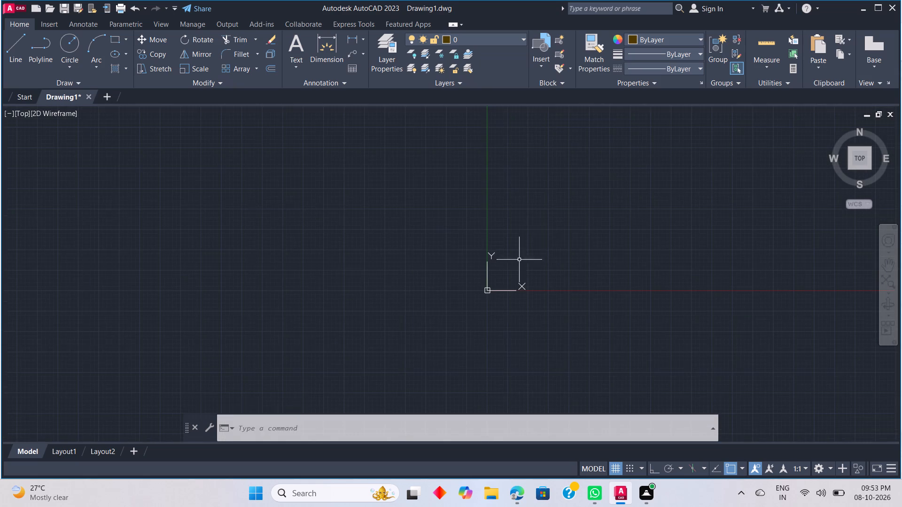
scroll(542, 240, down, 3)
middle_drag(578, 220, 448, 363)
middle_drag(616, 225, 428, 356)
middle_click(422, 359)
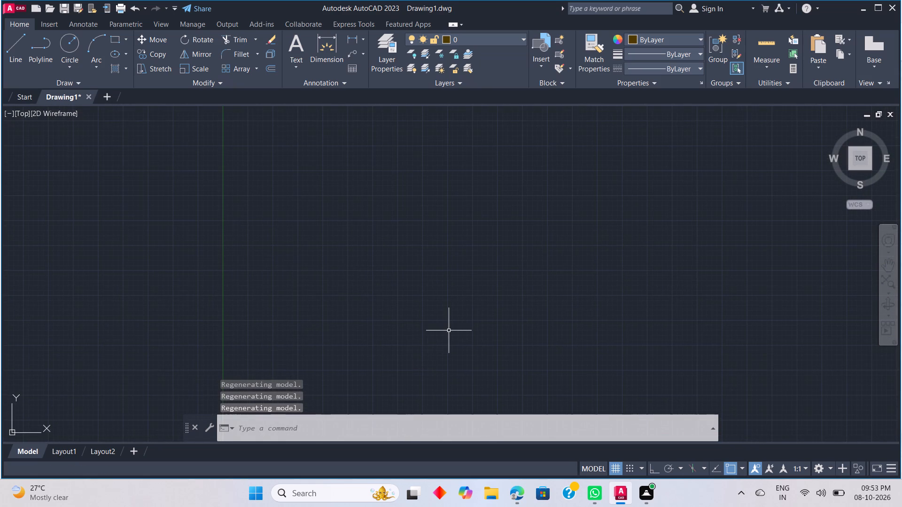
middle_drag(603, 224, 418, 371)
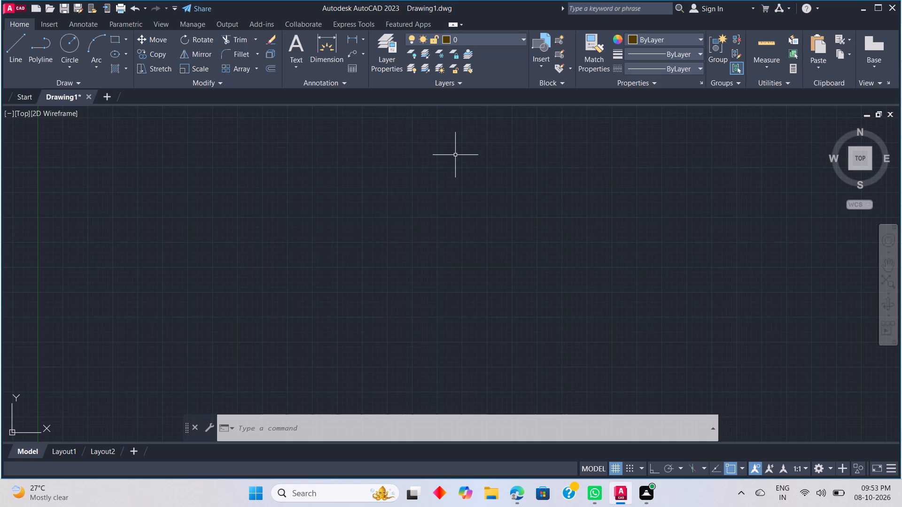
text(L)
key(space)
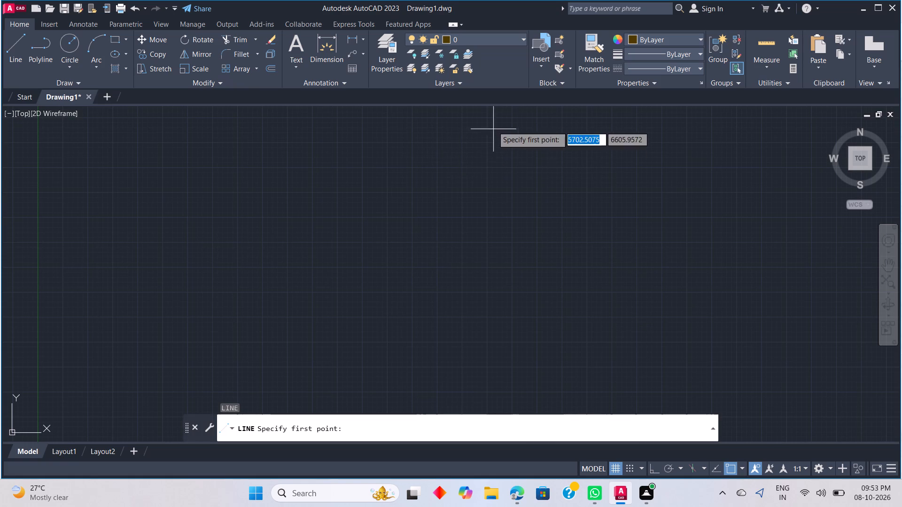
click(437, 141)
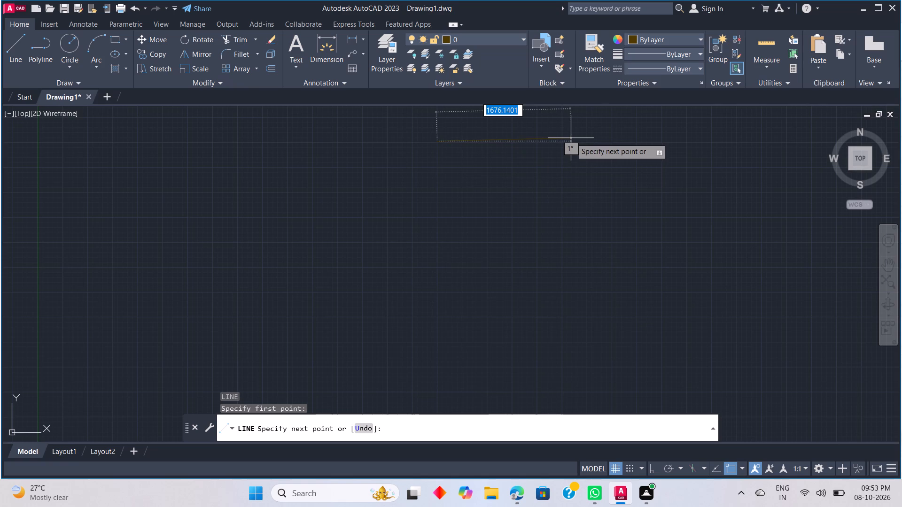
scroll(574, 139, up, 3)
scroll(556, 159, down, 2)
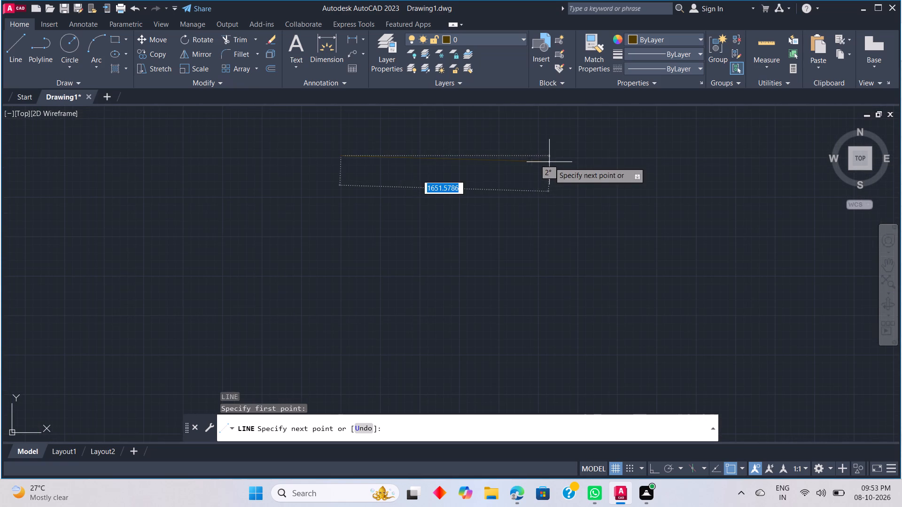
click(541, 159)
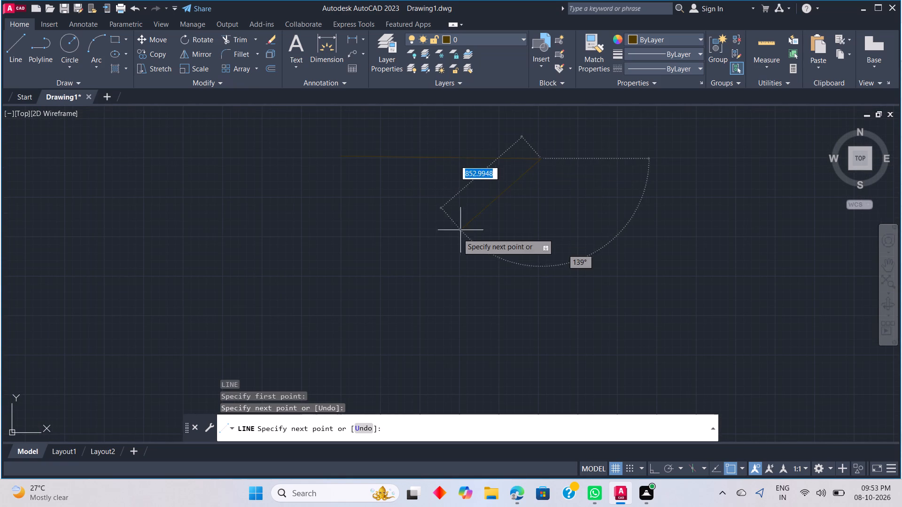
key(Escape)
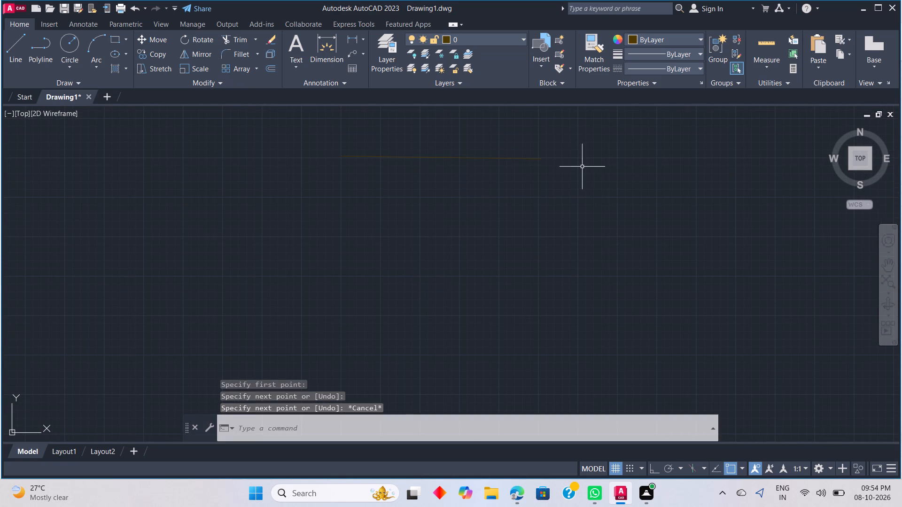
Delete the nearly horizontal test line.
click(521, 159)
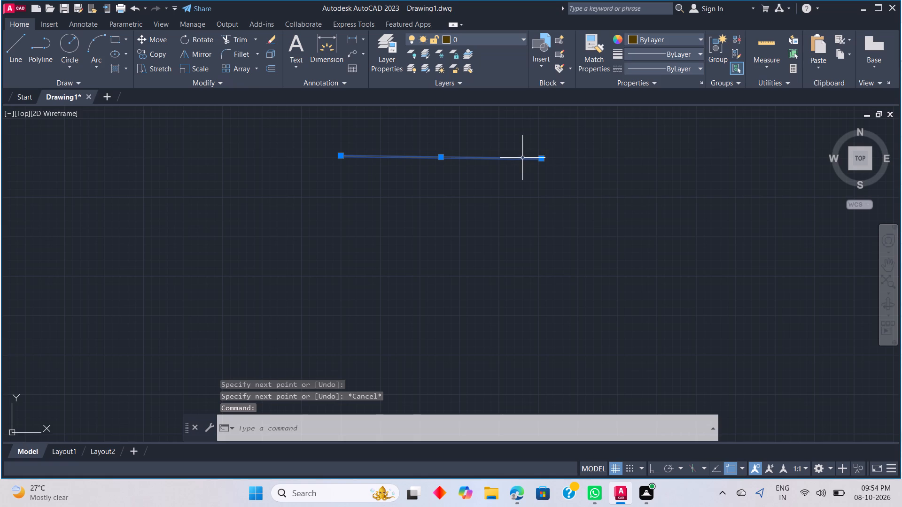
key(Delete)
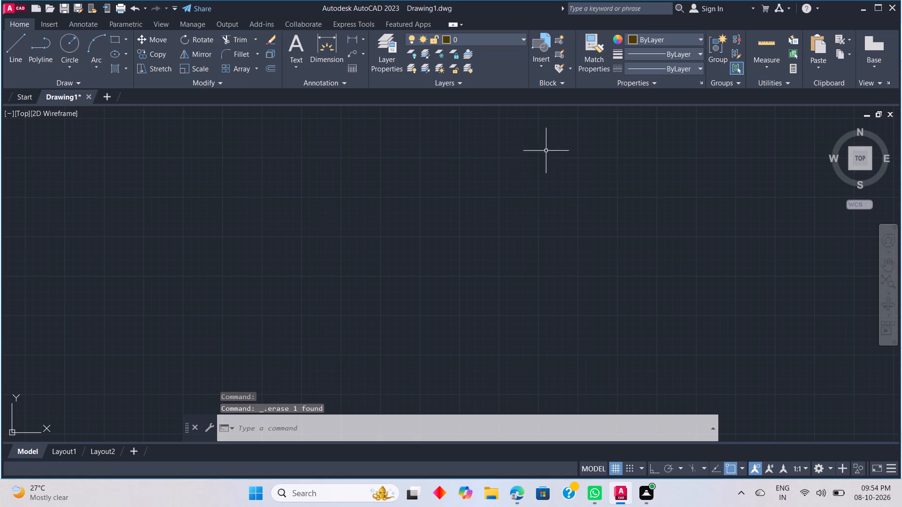
Set the current object colour to a very dark red true colour, RGB 24,2,2.
click(636, 38)
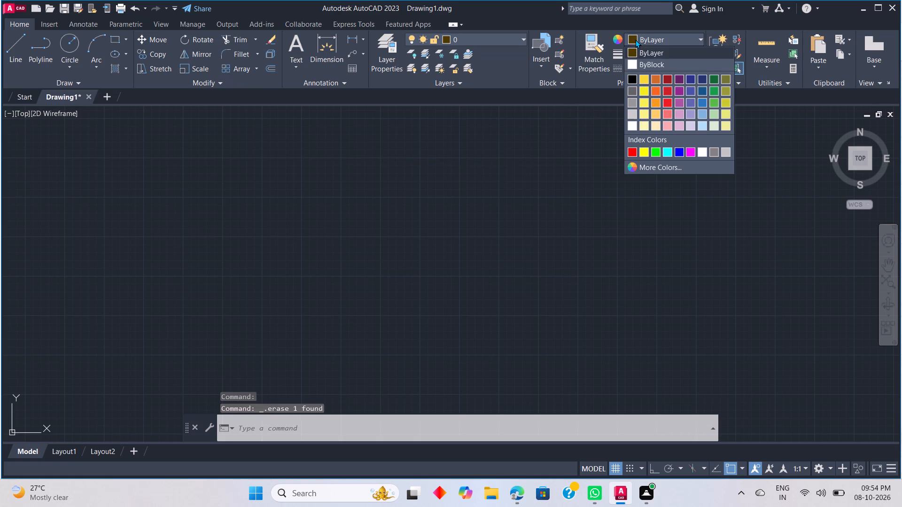
drag(661, 93, 662, 104)
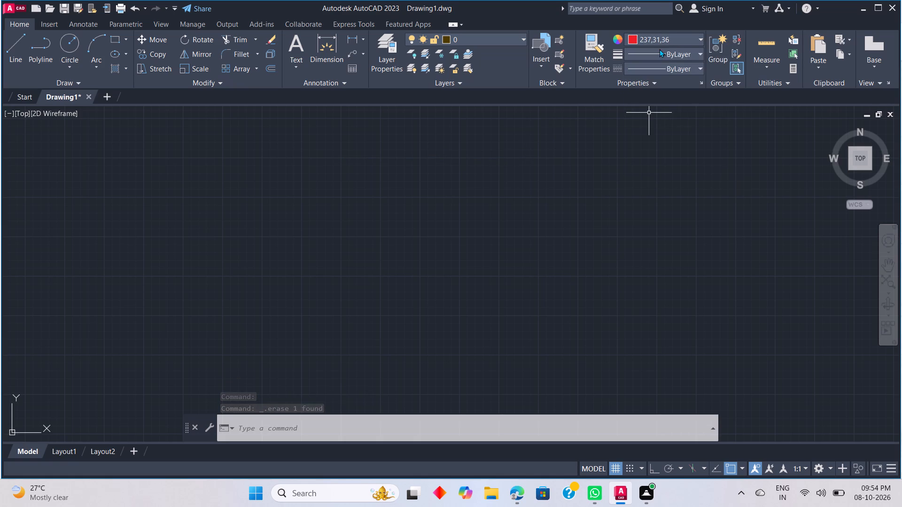
click(636, 39)
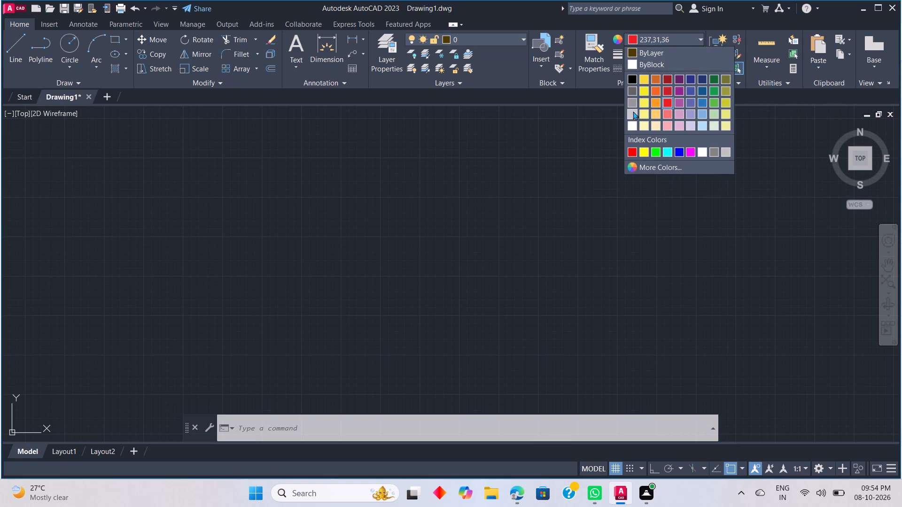
click(665, 167)
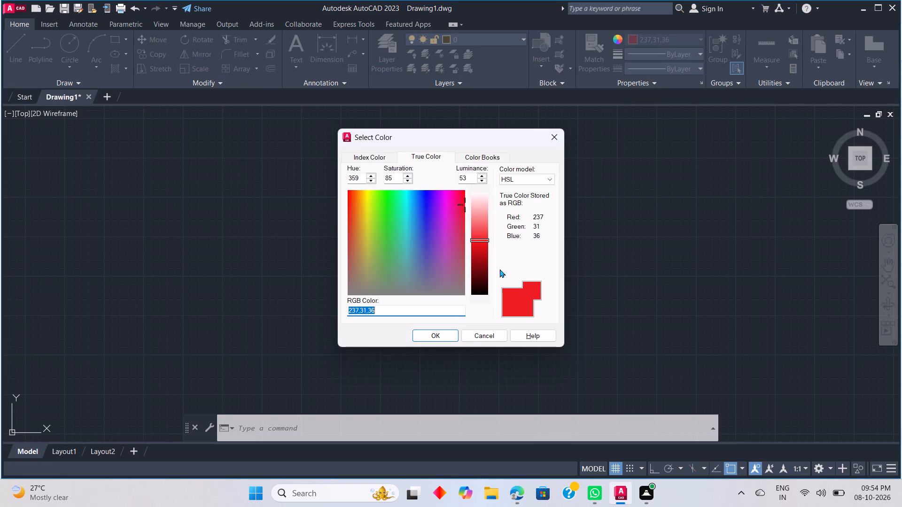
drag(479, 238, 481, 246)
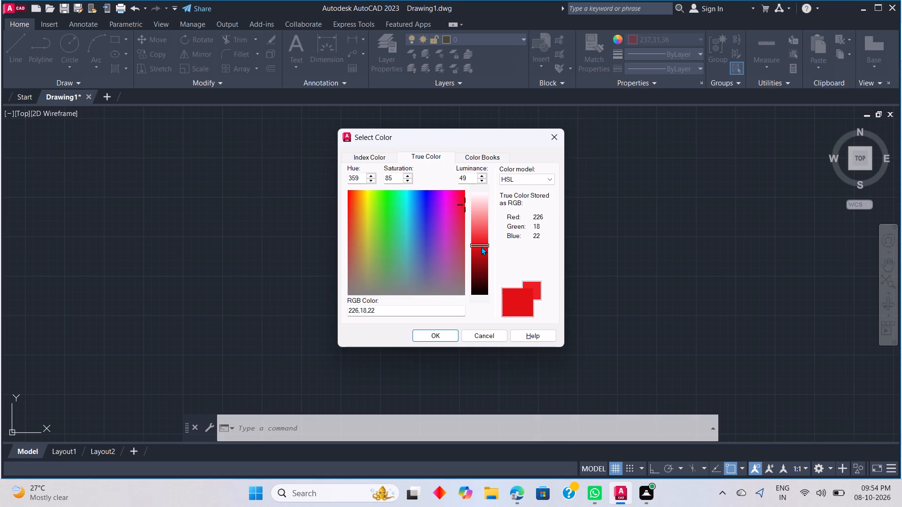
drag(481, 246, 479, 286)
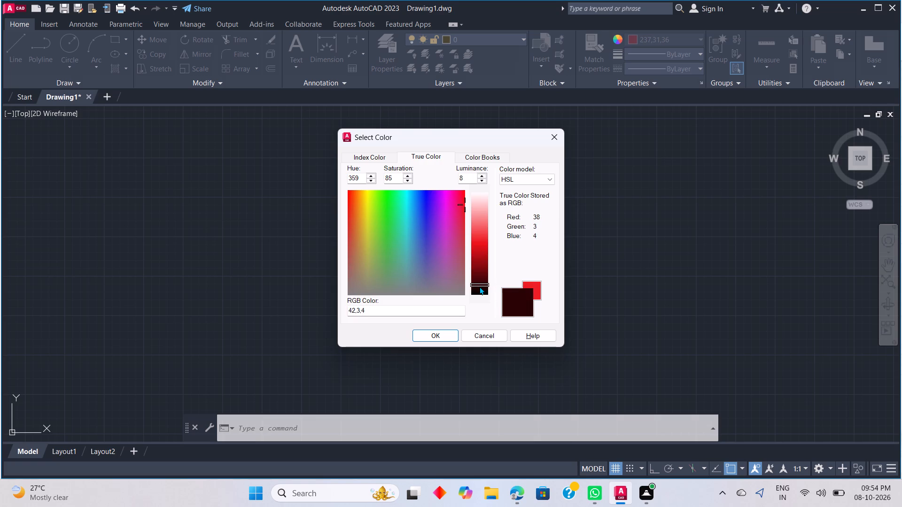
drag(479, 286, 479, 289)
click(447, 335)
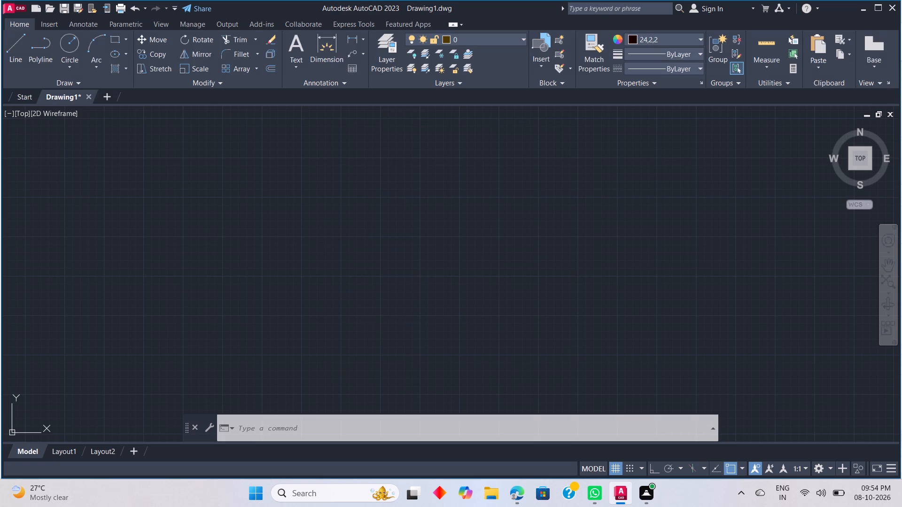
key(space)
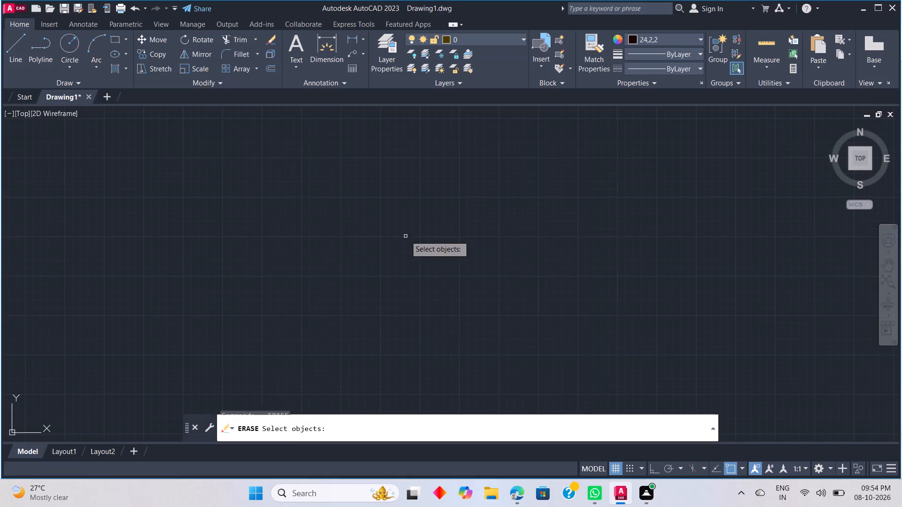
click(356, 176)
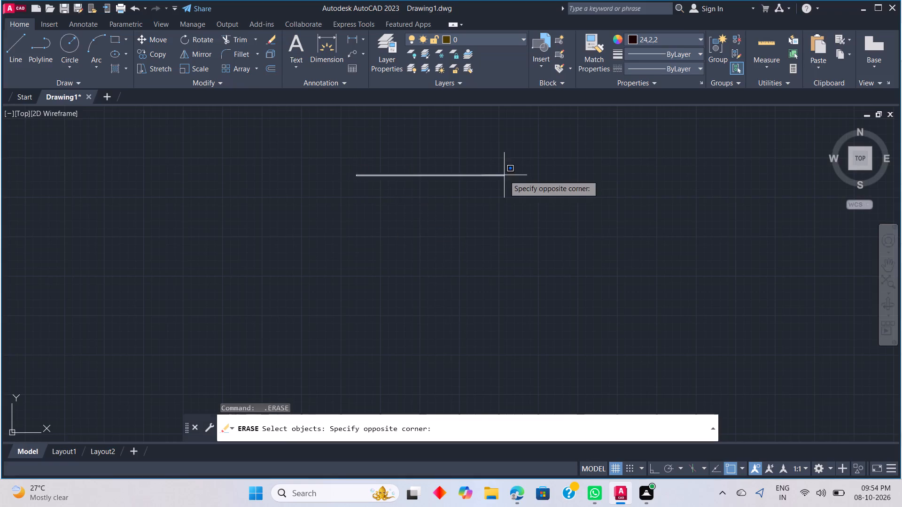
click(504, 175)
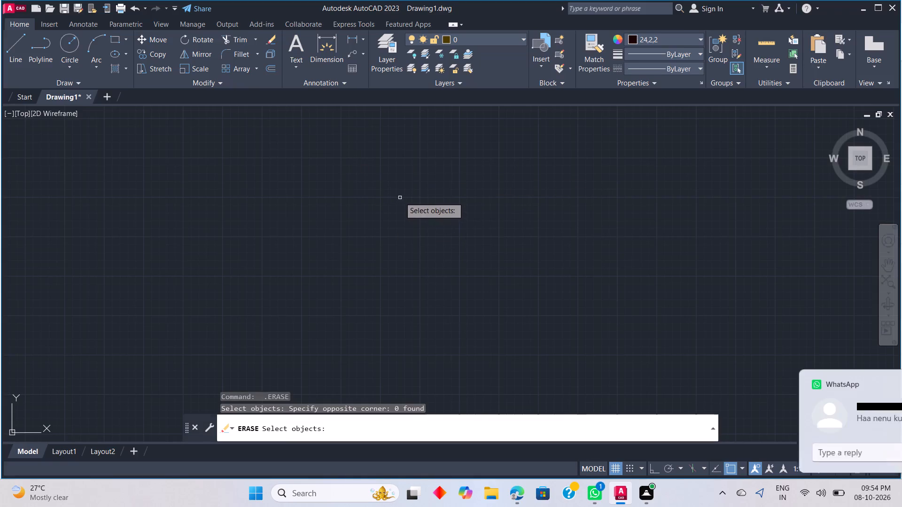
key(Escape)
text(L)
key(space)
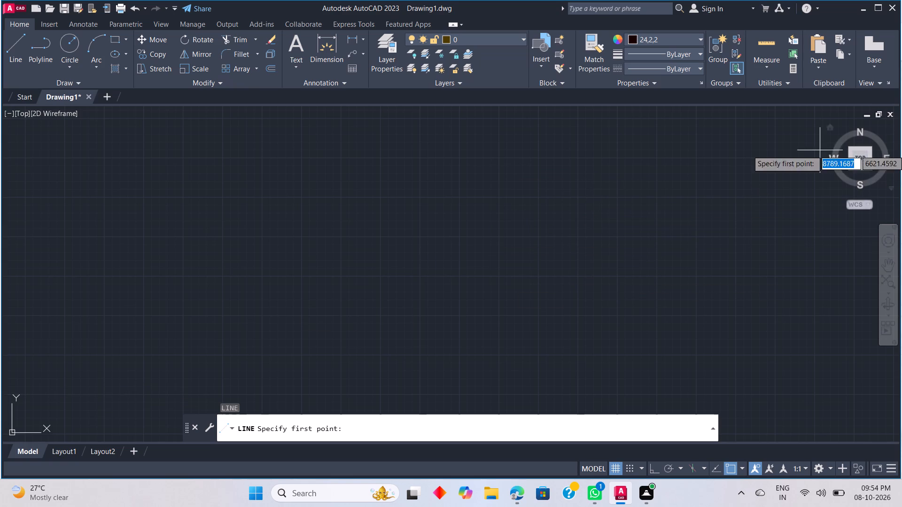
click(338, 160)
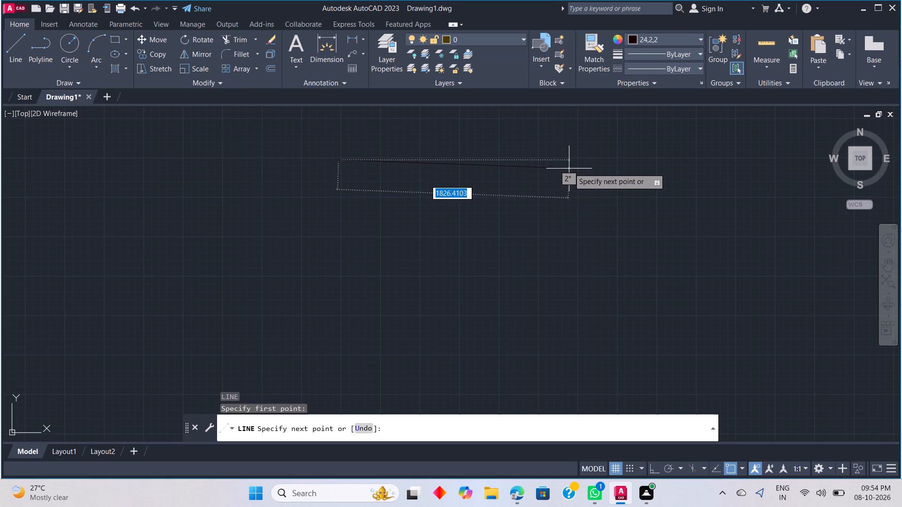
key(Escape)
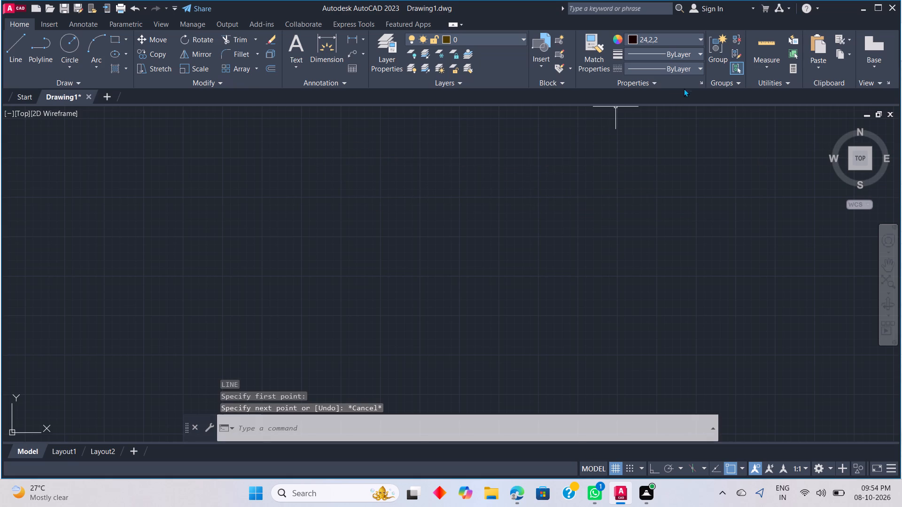
Set the lineweight to 0.35 mm and draw a single long horizontal line across the upper drawing area with Ortho on.
click(699, 51)
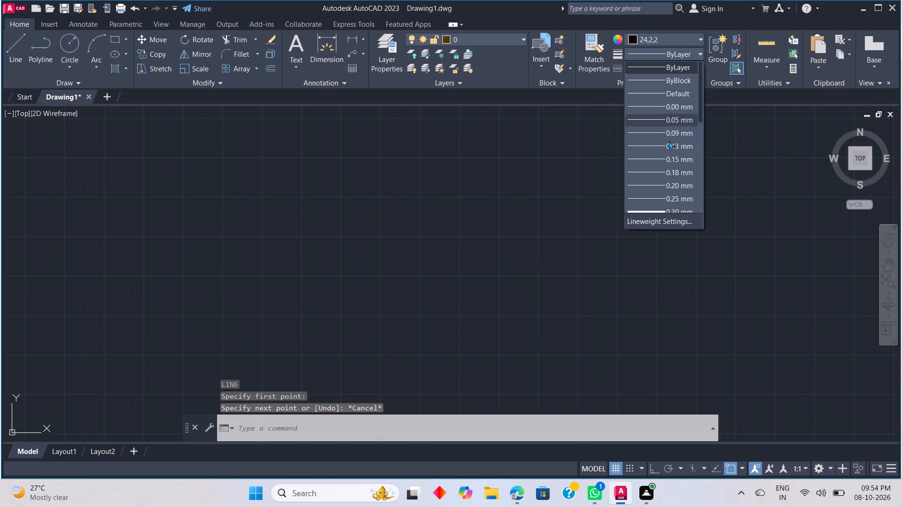
scroll(677, 201, down, 1)
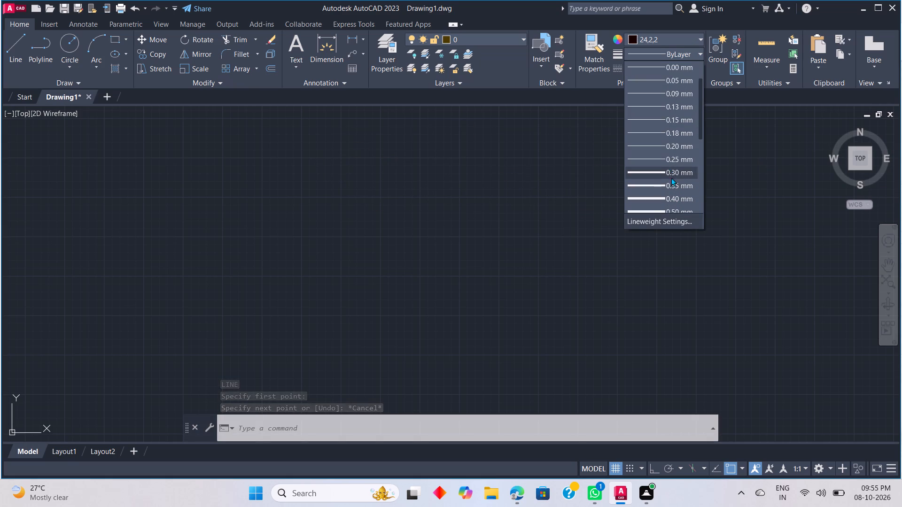
click(671, 183)
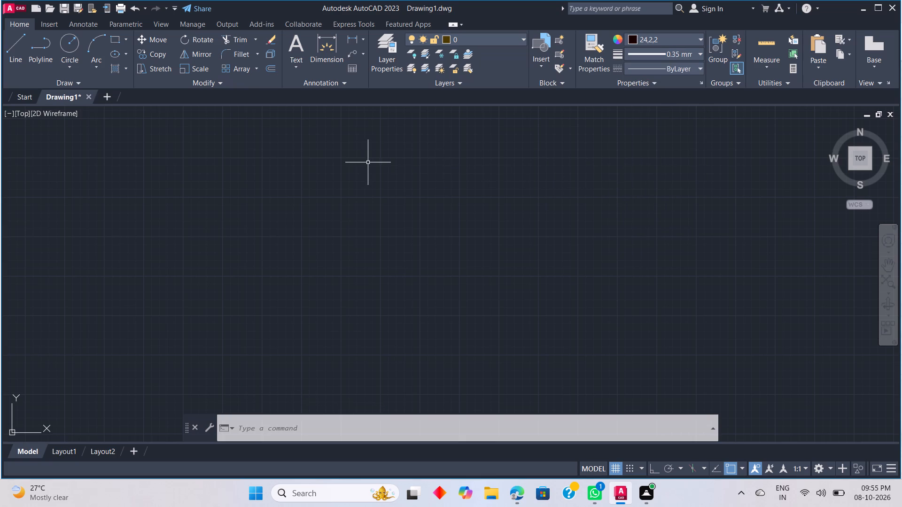
text(L)
key(space)
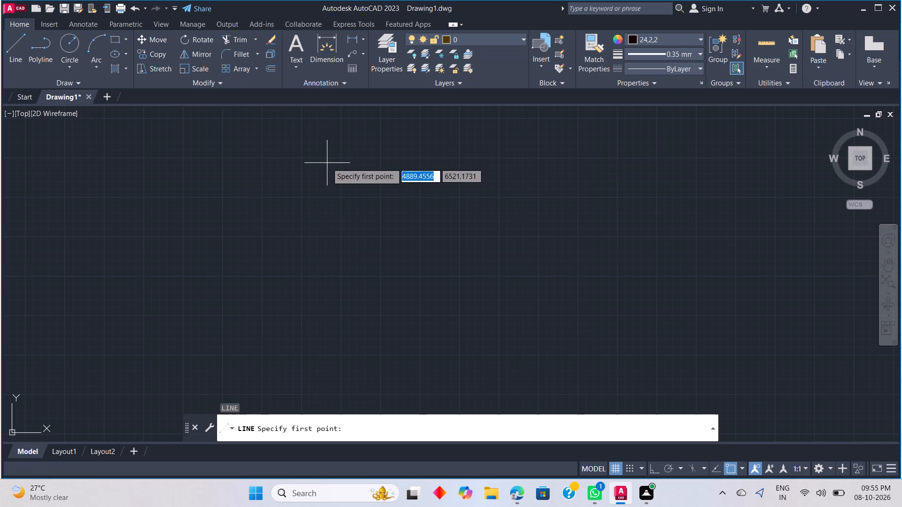
click(303, 158)
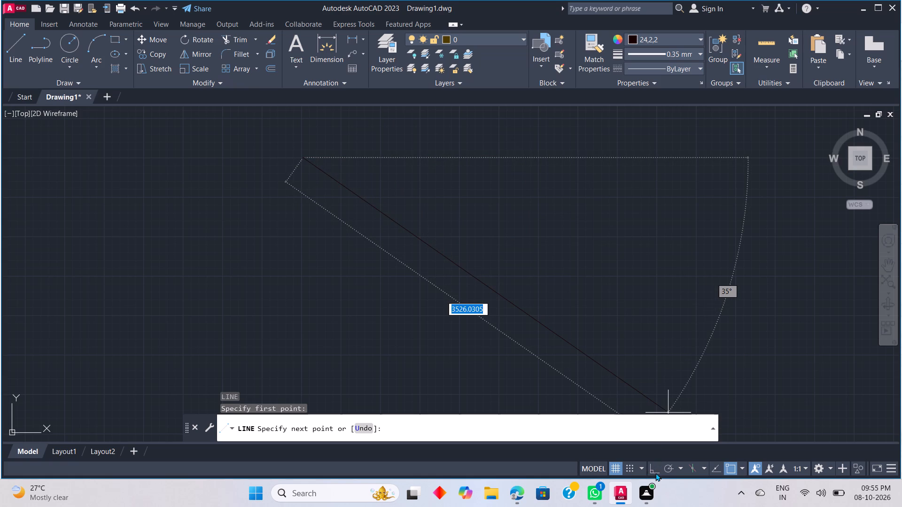
drag(655, 473, 654, 467)
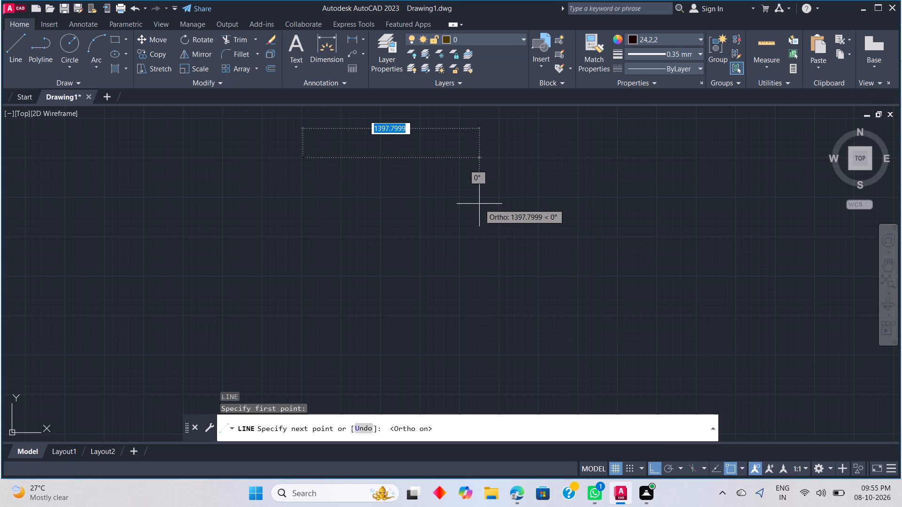
click(620, 195)
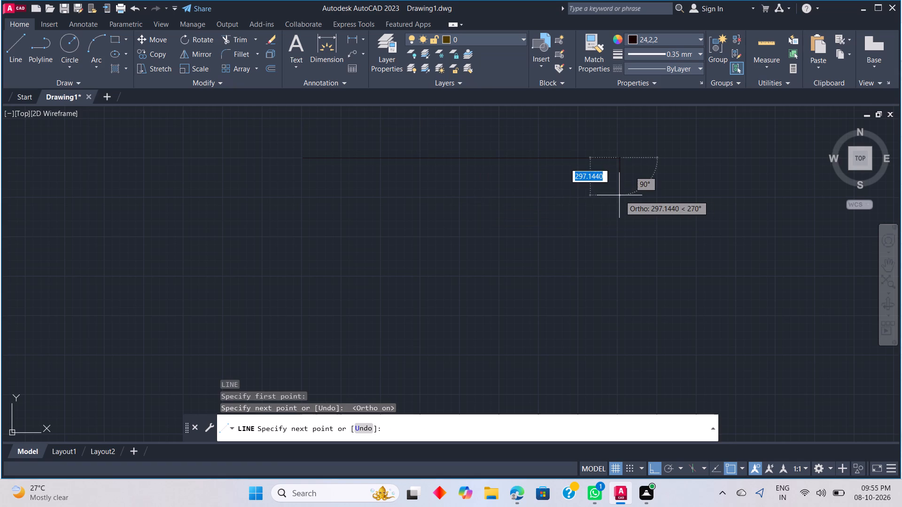
key(Escape)
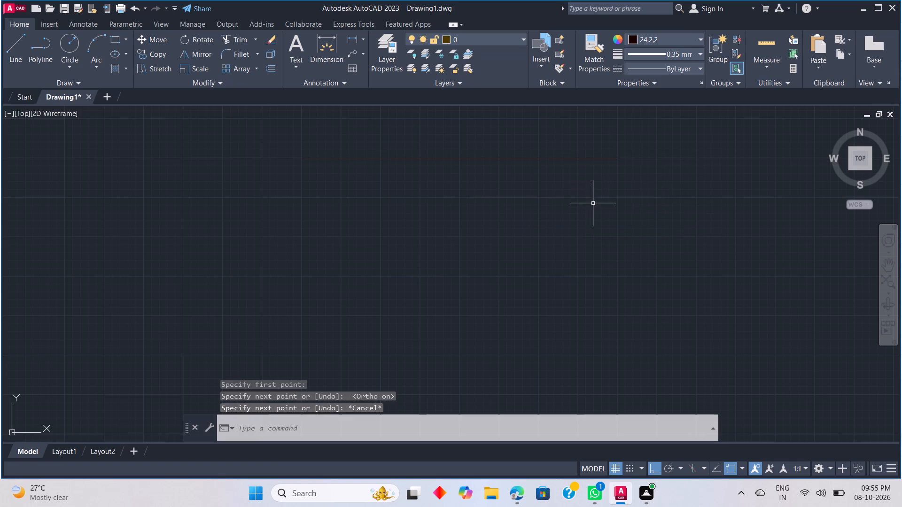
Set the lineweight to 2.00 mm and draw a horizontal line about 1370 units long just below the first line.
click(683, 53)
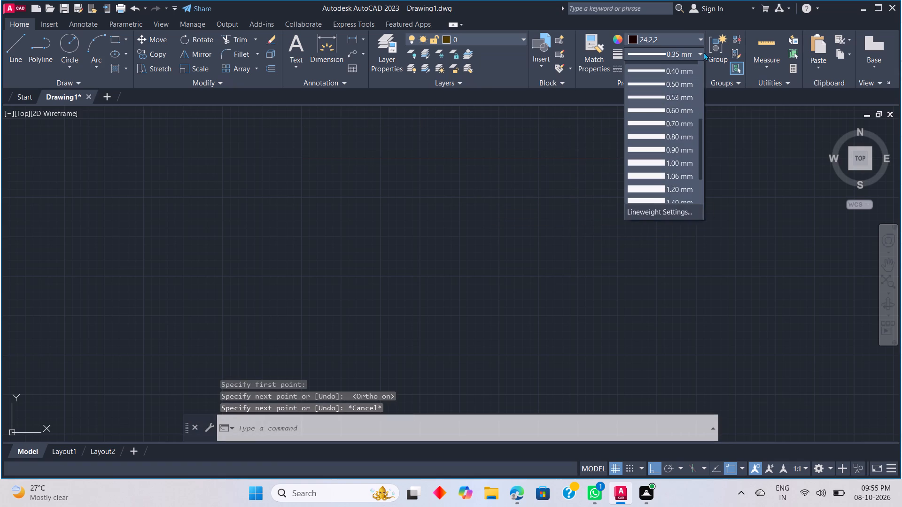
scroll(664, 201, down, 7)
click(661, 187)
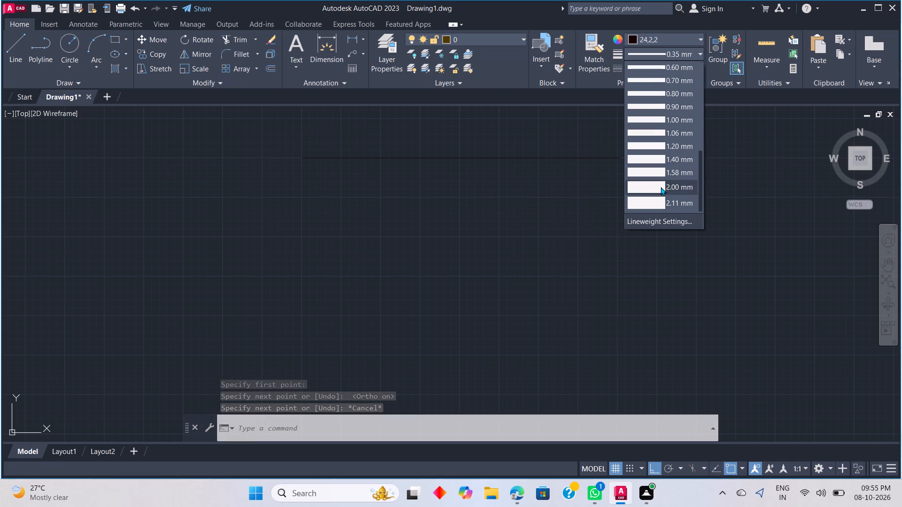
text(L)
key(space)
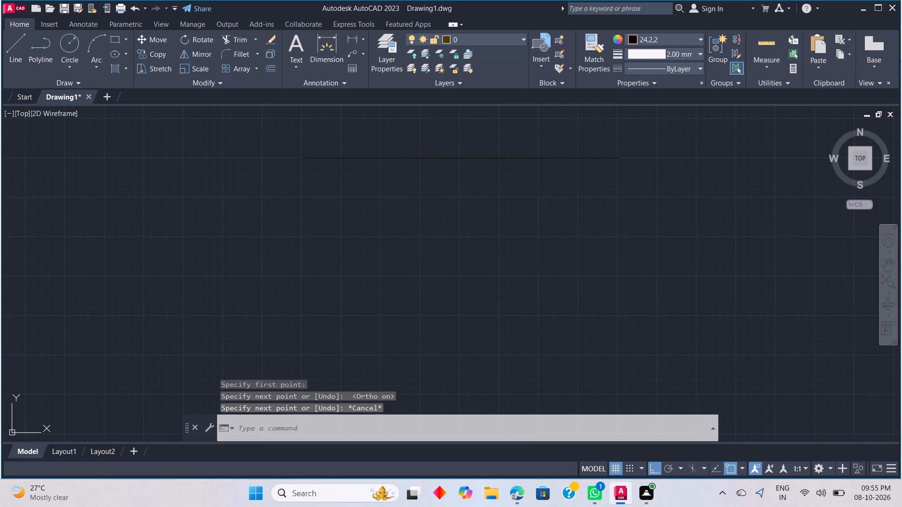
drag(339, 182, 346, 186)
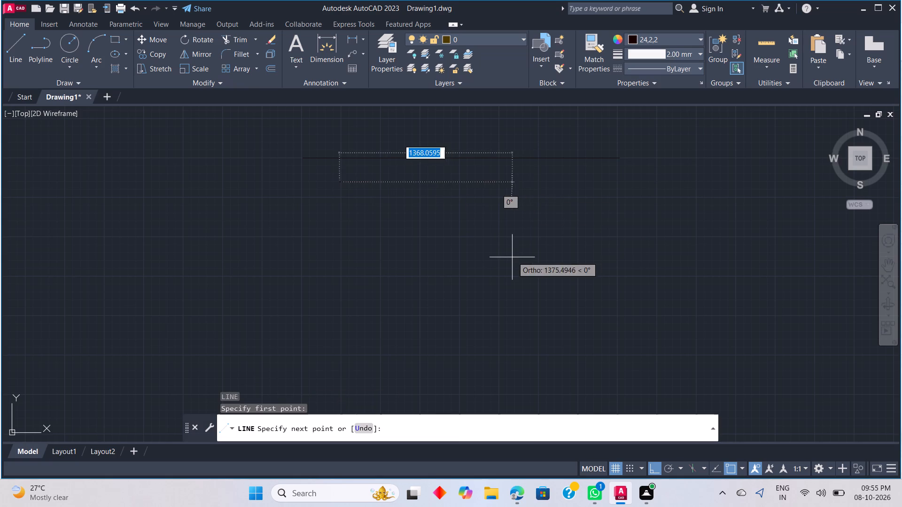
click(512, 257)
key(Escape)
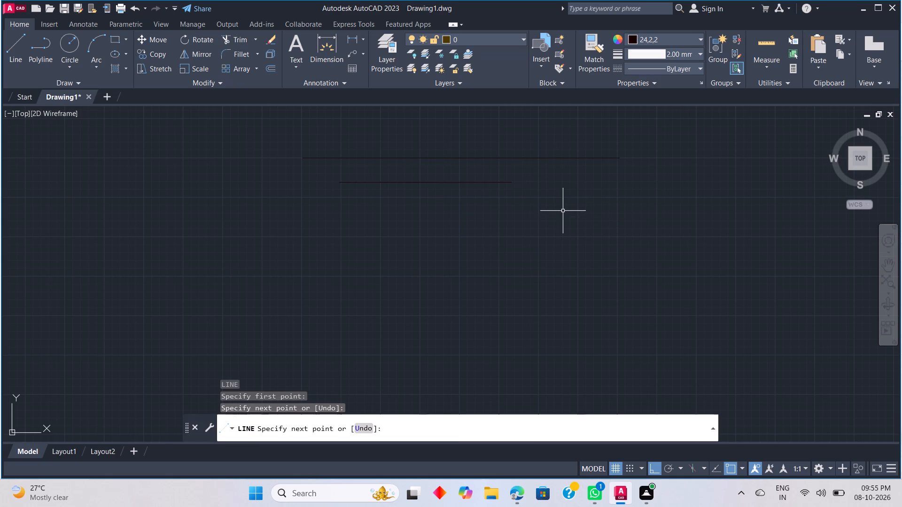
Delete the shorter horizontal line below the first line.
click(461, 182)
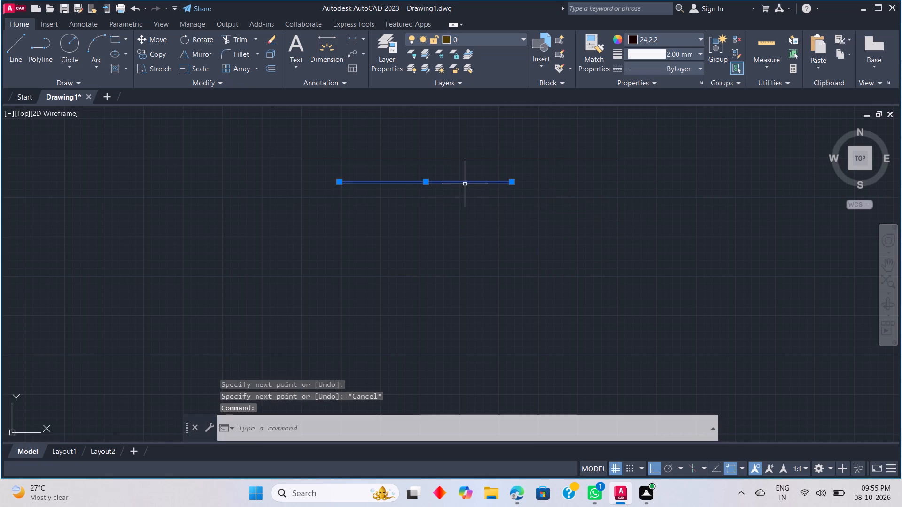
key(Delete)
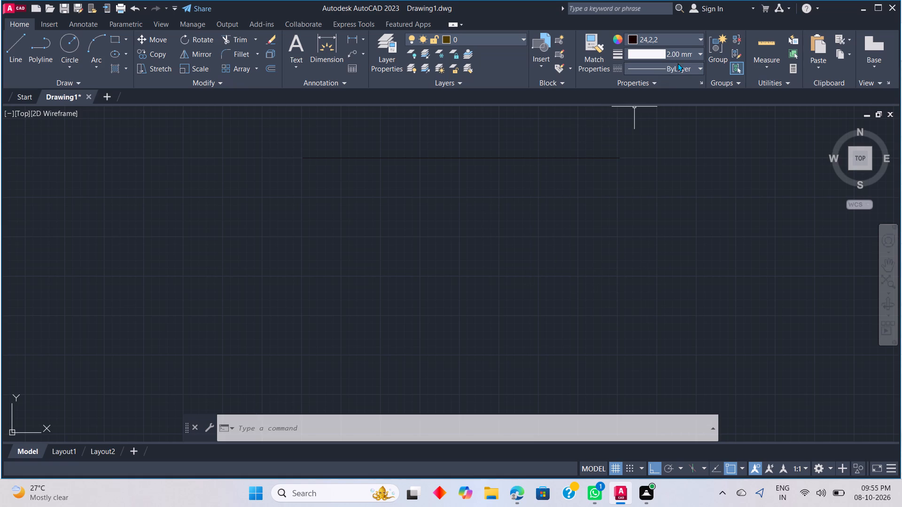
Set the current lineweight to 0.35 mm.
click(692, 54)
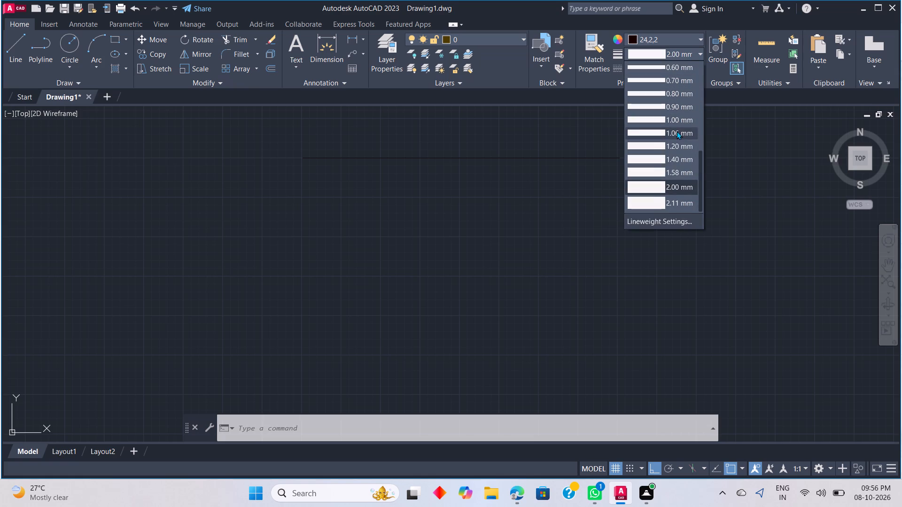
scroll(676, 126, up, 4)
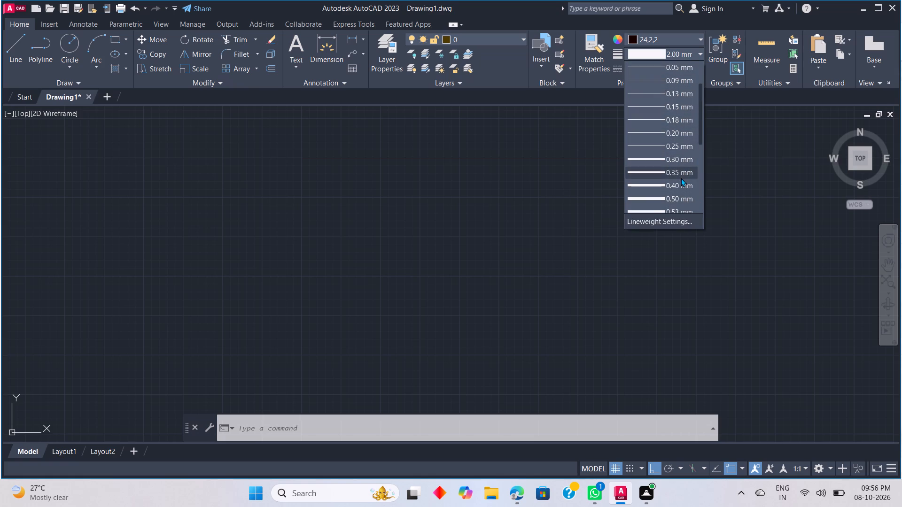
double_click(681, 177)
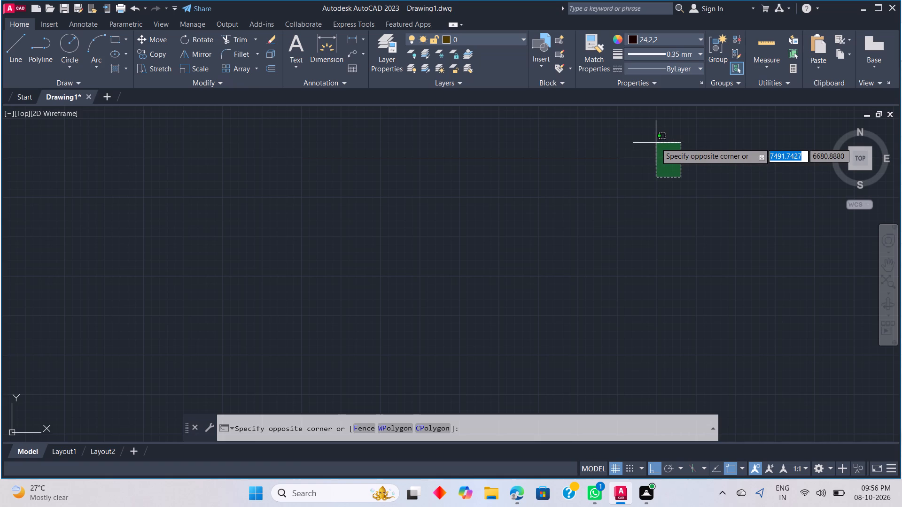
key(Escape)
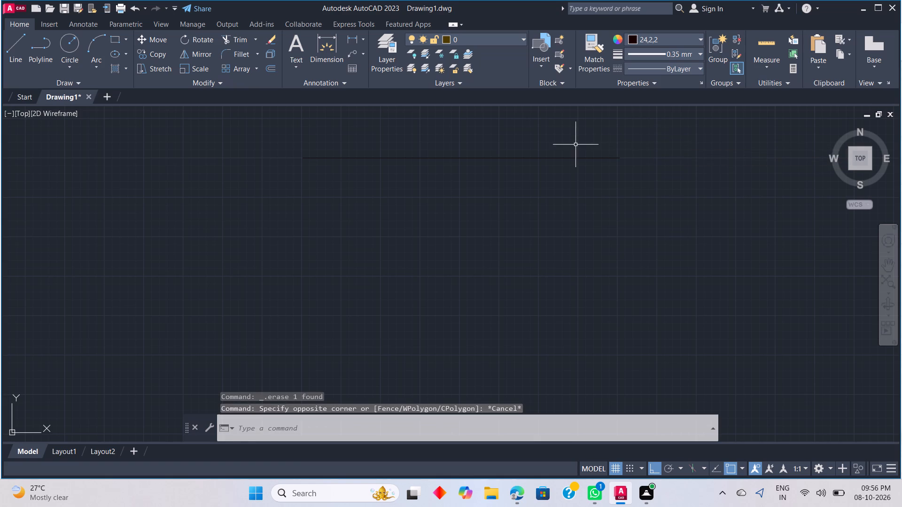
key(Escape)
key(Escape)
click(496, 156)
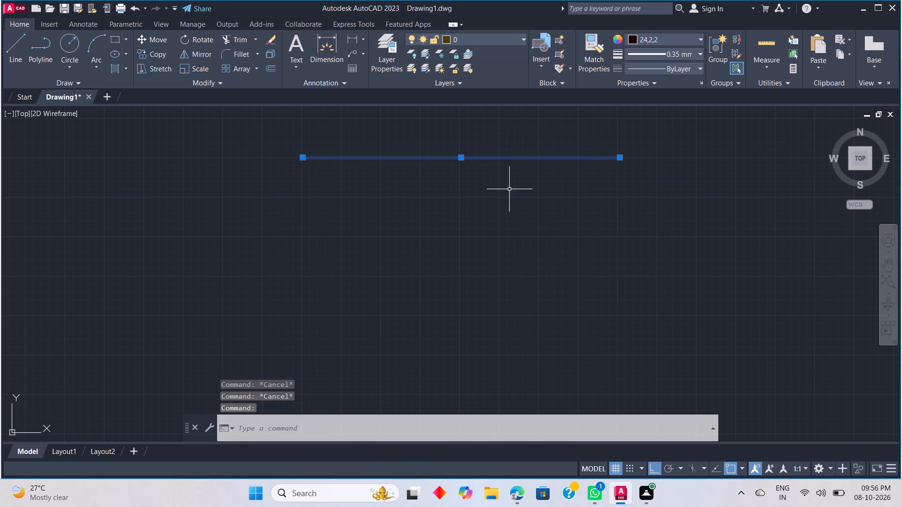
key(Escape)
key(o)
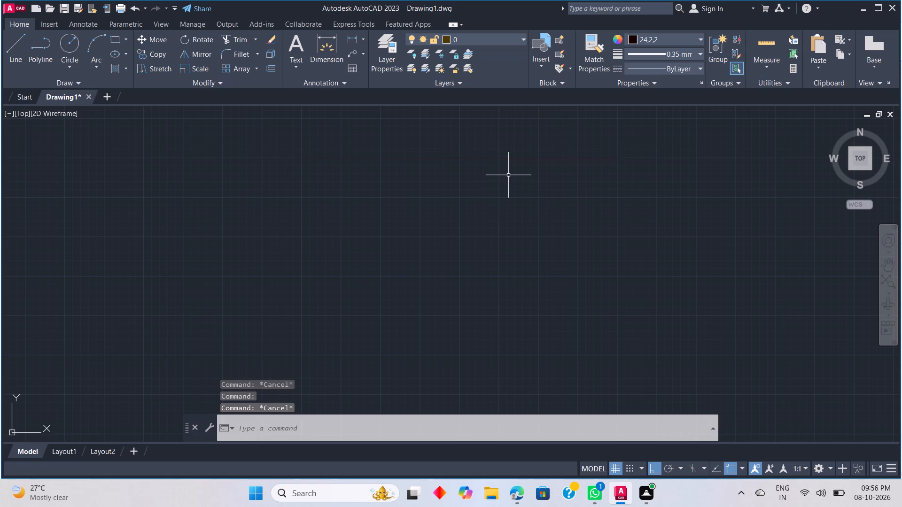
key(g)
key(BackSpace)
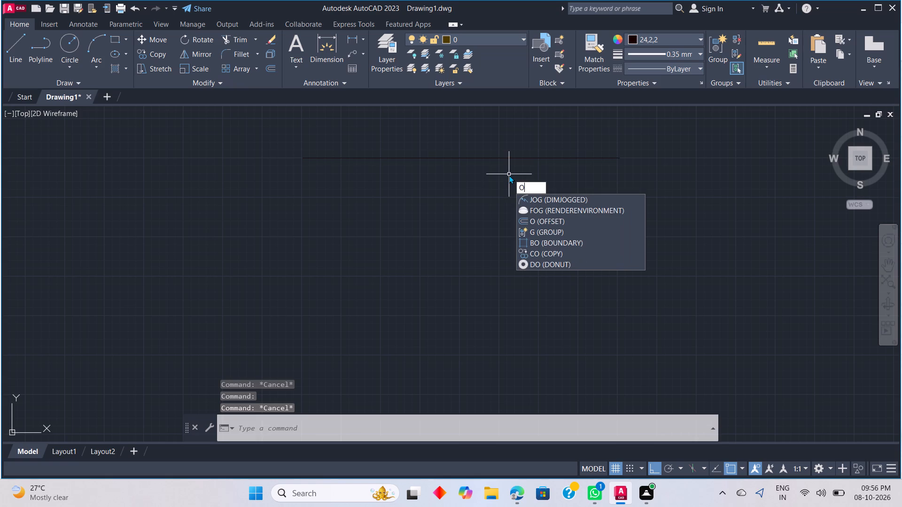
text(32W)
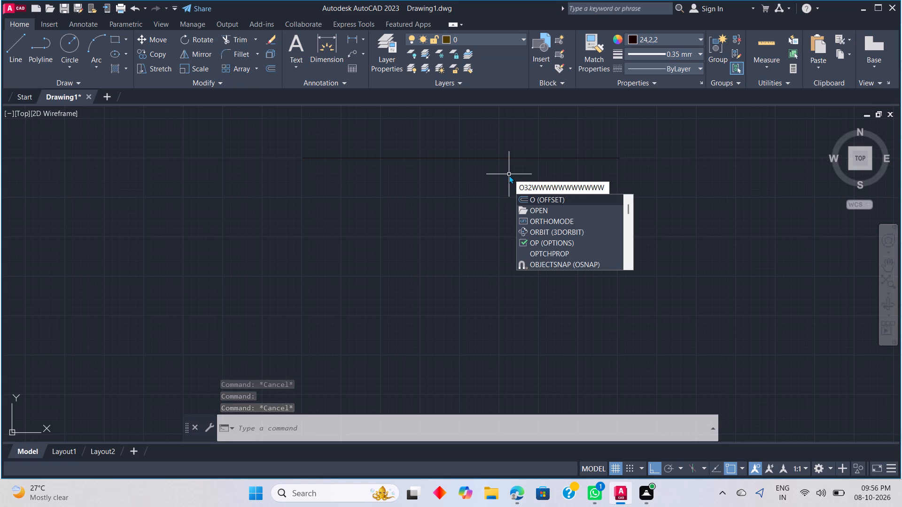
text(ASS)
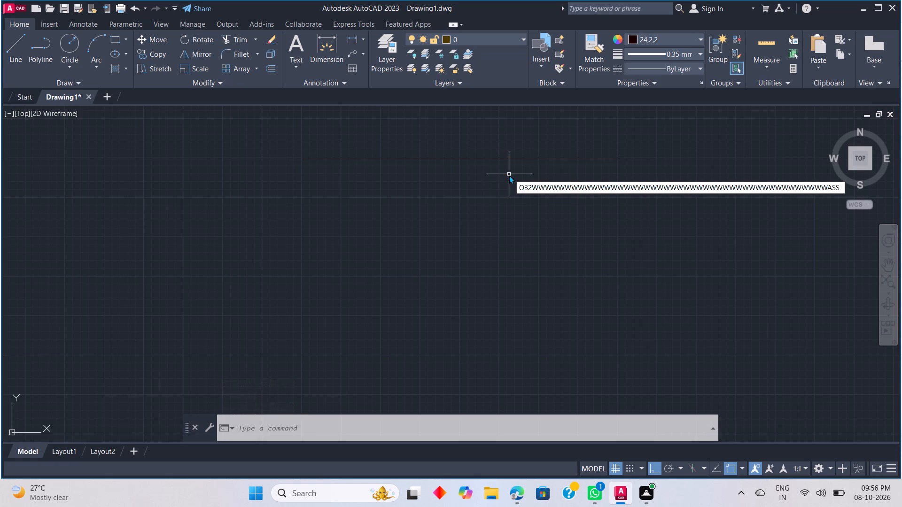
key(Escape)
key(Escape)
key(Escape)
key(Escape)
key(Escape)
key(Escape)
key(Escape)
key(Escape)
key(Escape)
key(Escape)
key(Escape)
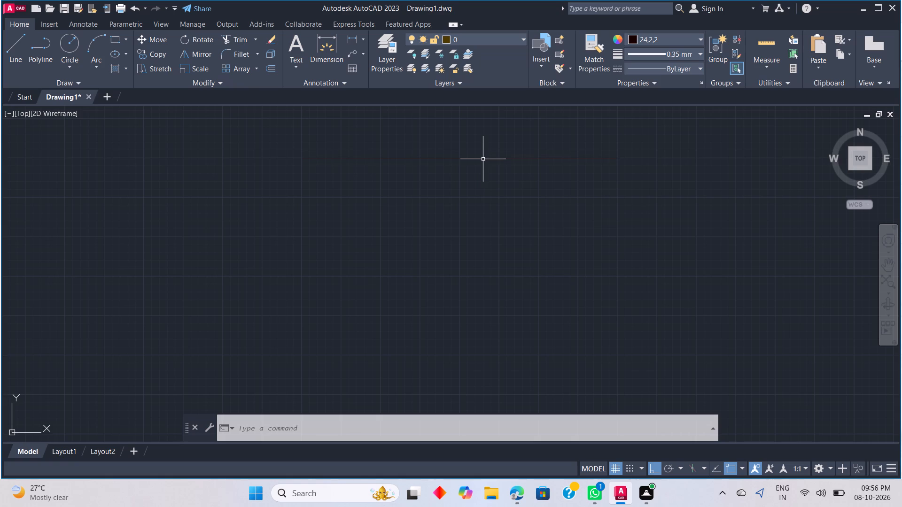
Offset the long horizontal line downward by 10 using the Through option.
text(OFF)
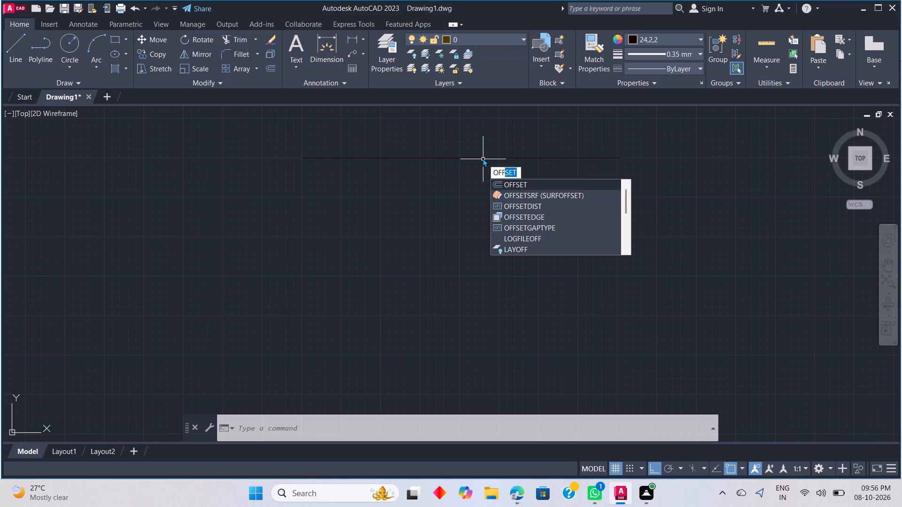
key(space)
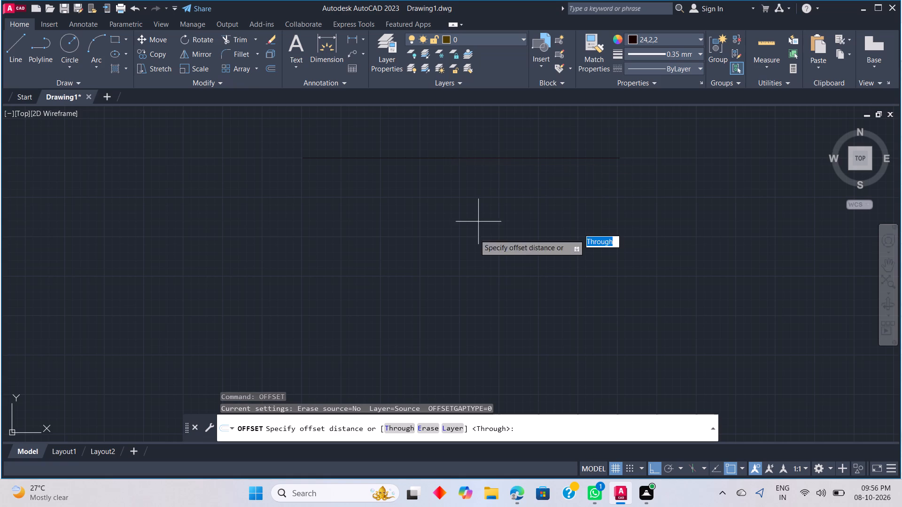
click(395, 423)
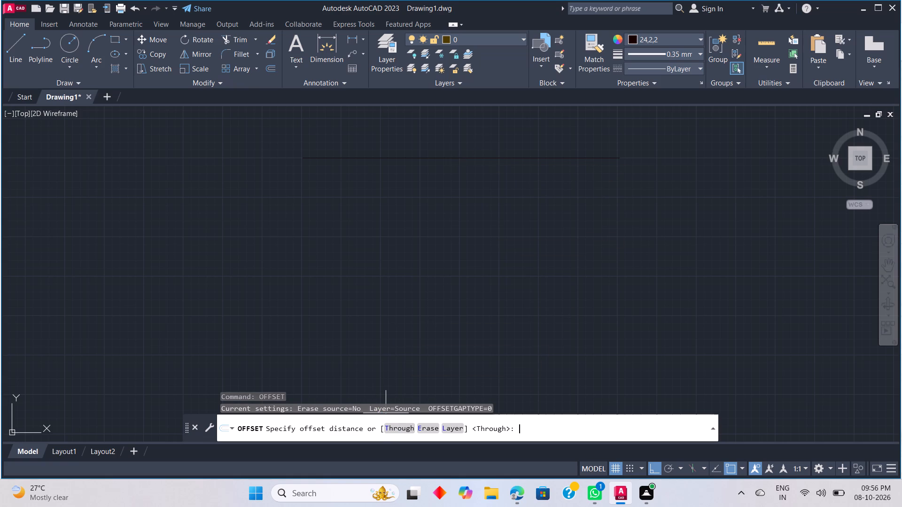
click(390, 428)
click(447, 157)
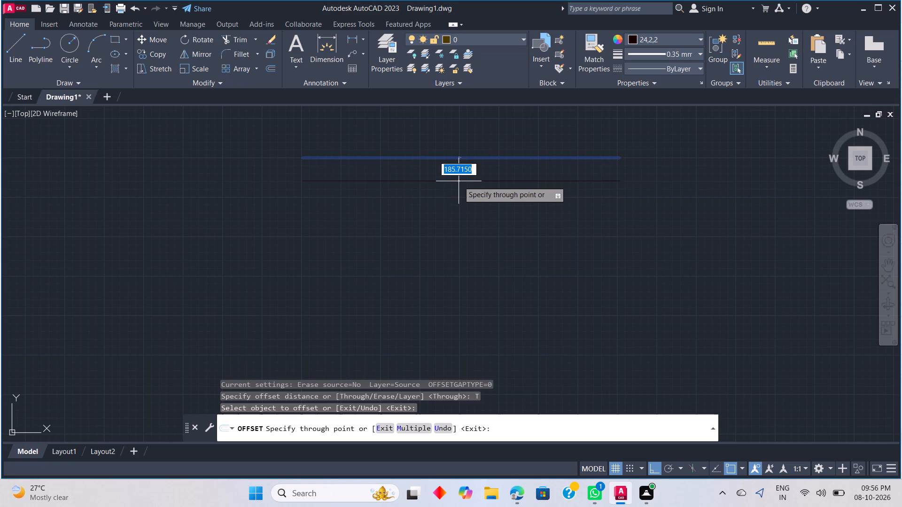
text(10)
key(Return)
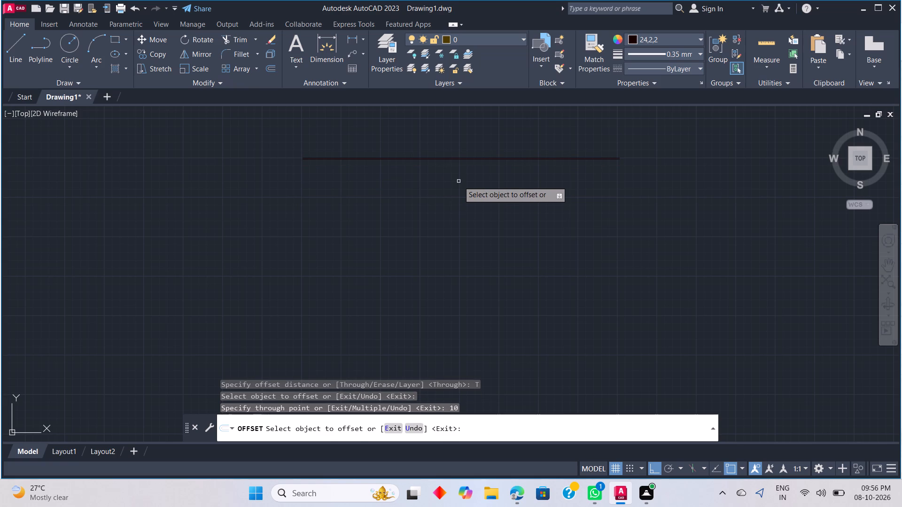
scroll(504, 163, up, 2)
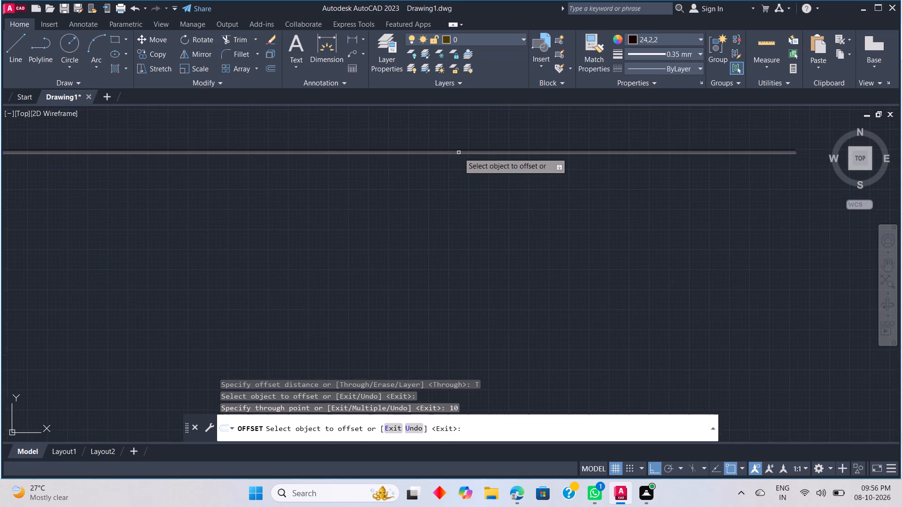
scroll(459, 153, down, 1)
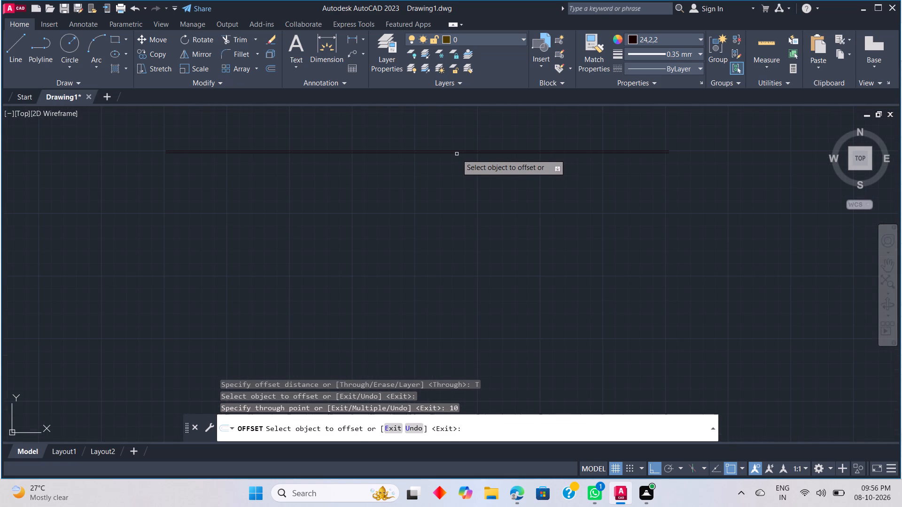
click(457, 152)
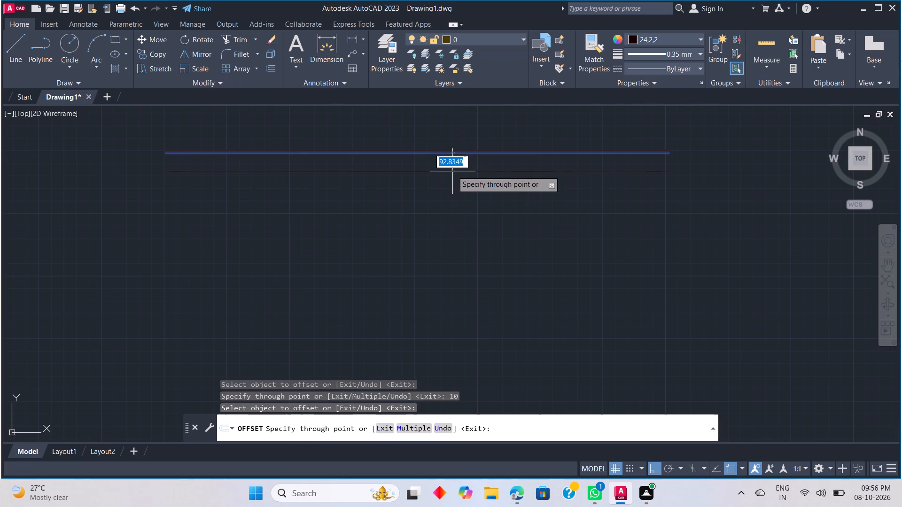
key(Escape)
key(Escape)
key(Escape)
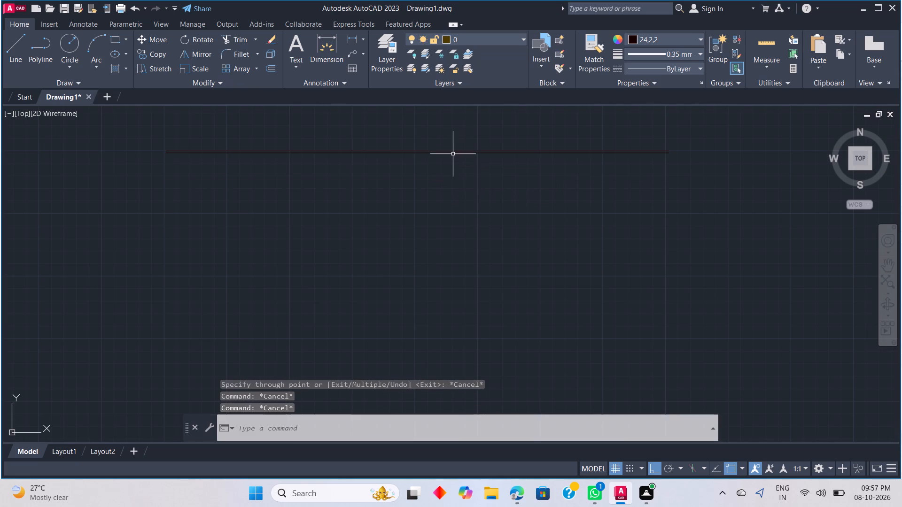
Delete both closely spaced horizontal lines so the drawing area is empty.
click(453, 152)
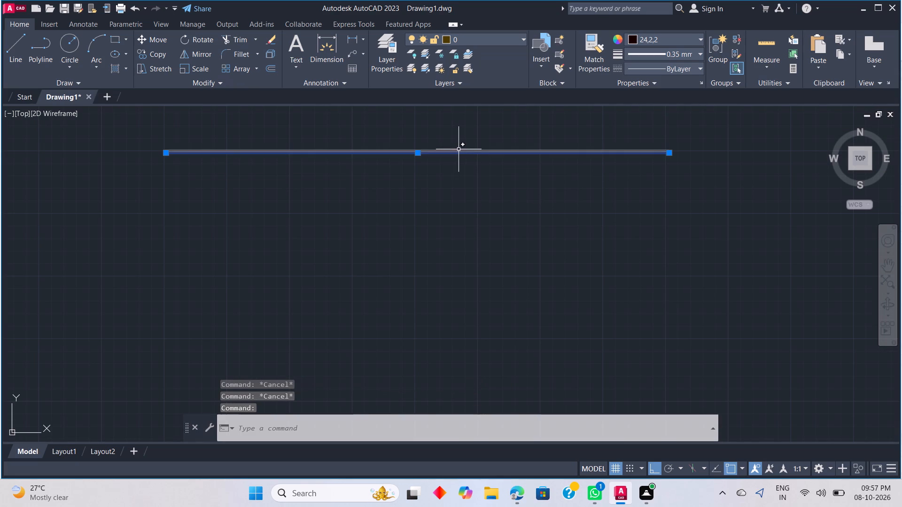
key(Delete)
click(458, 148)
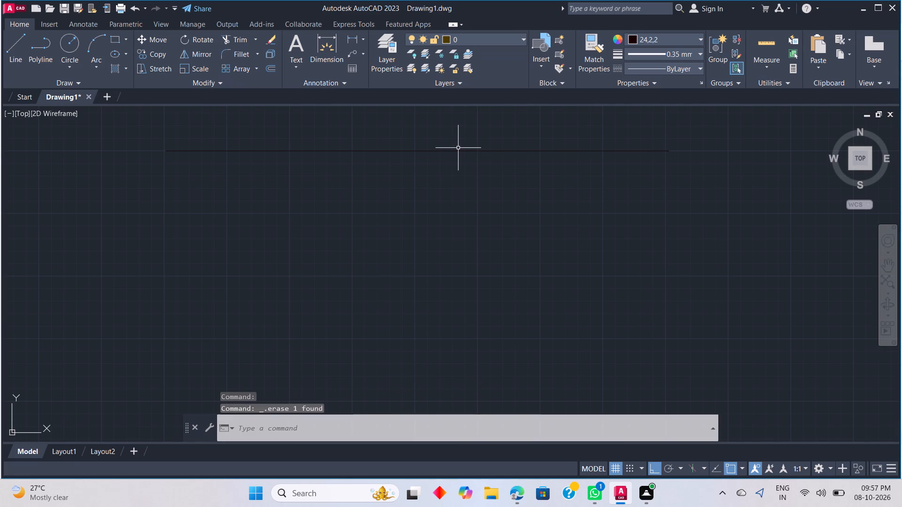
click(458, 156)
key(Delete)
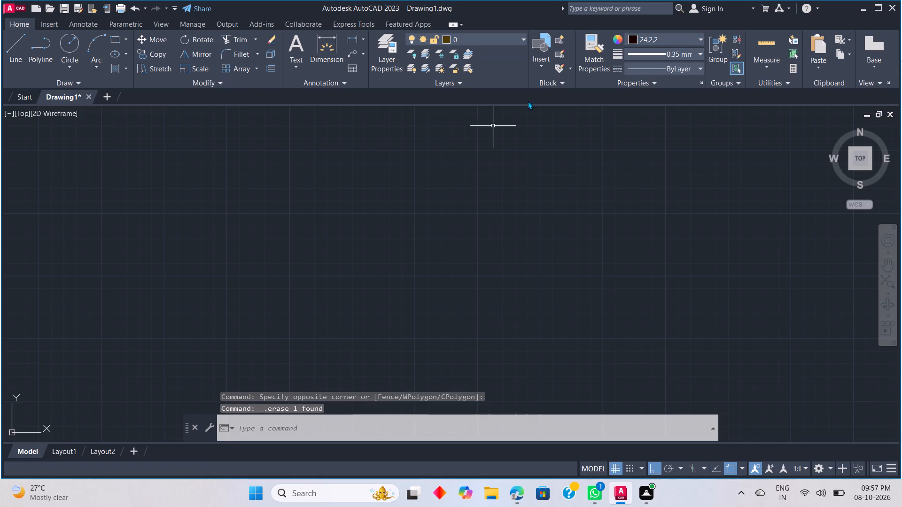
Set the current object colour to the light pink true colour 250,198,198.
click(658, 34)
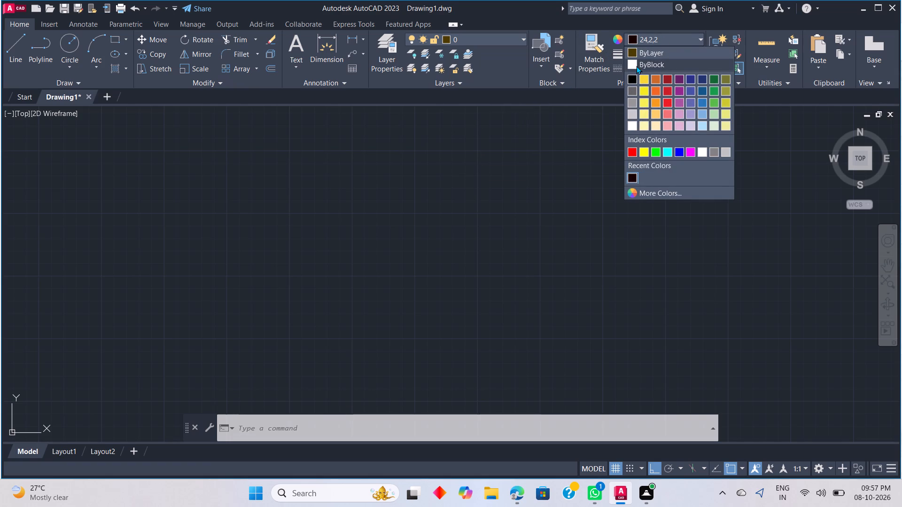
click(675, 192)
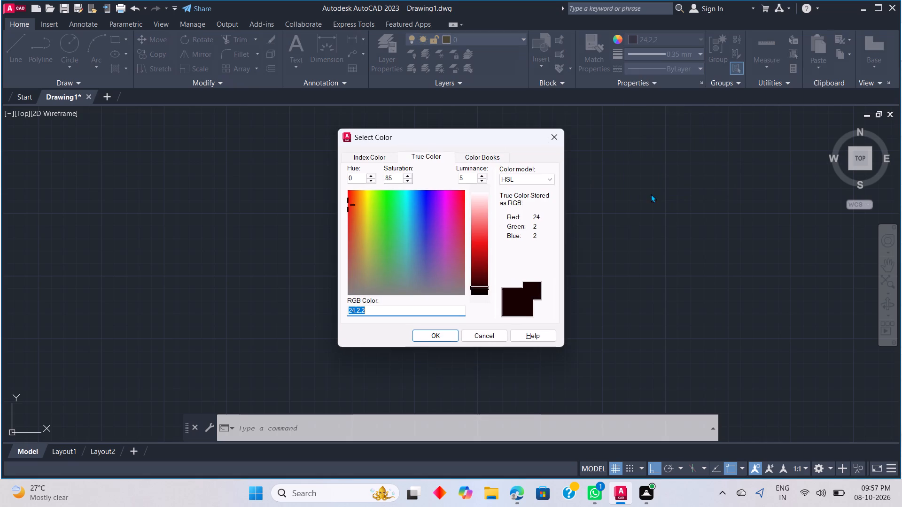
click(476, 255)
click(472, 239)
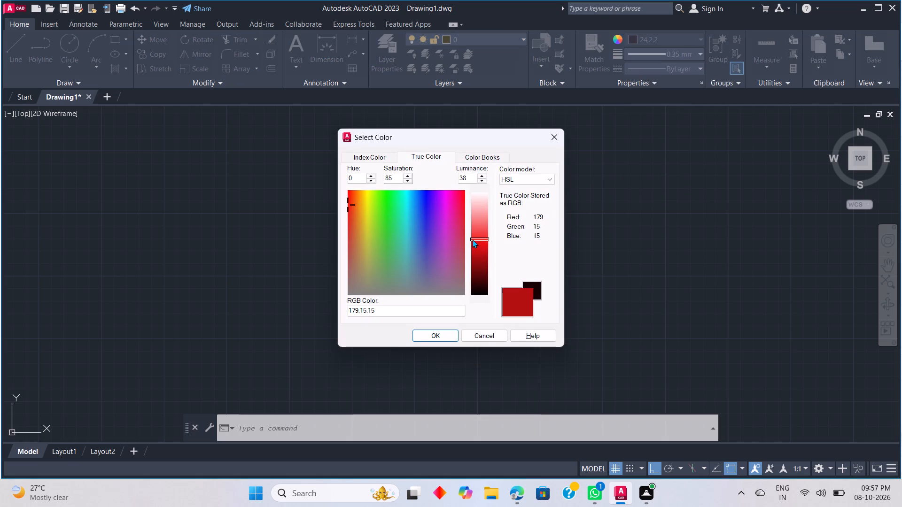
click(473, 222)
click(470, 205)
click(473, 205)
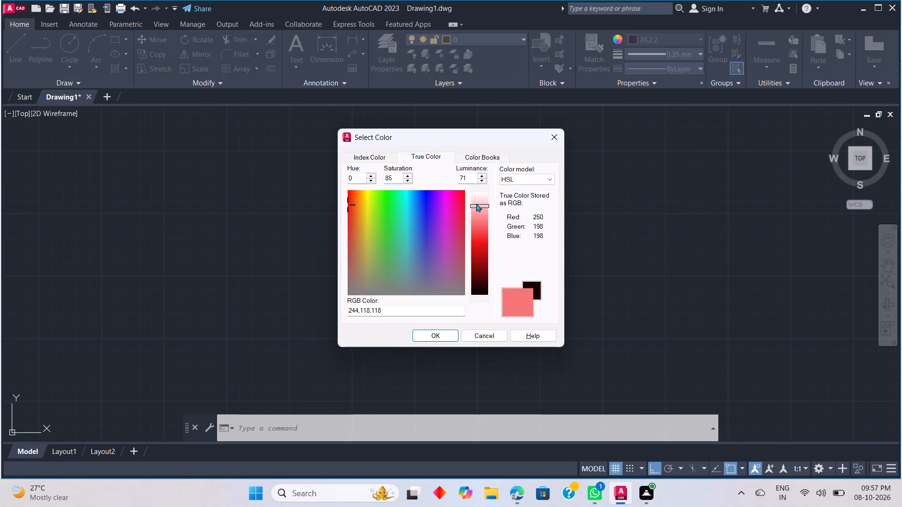
click(444, 332)
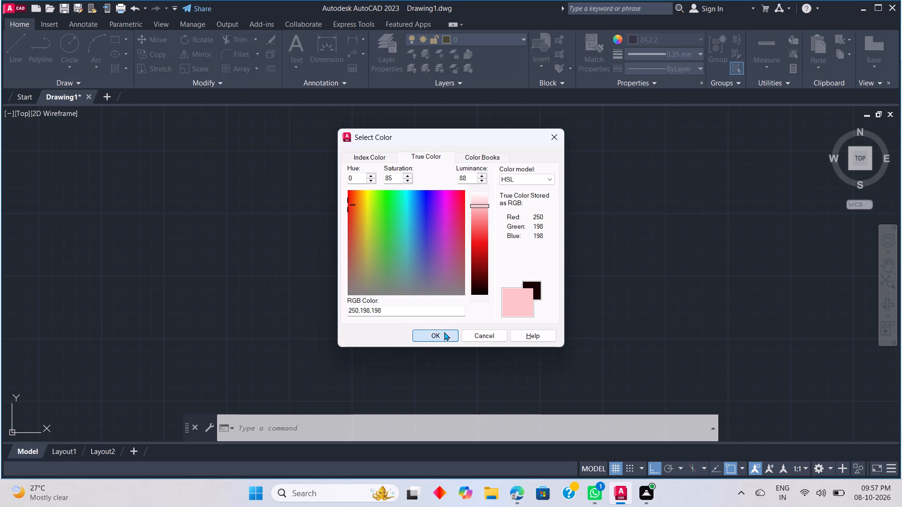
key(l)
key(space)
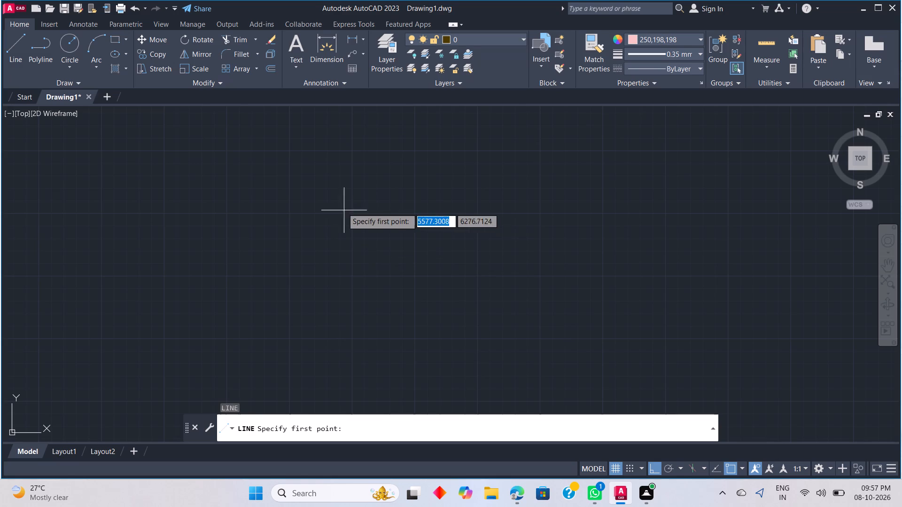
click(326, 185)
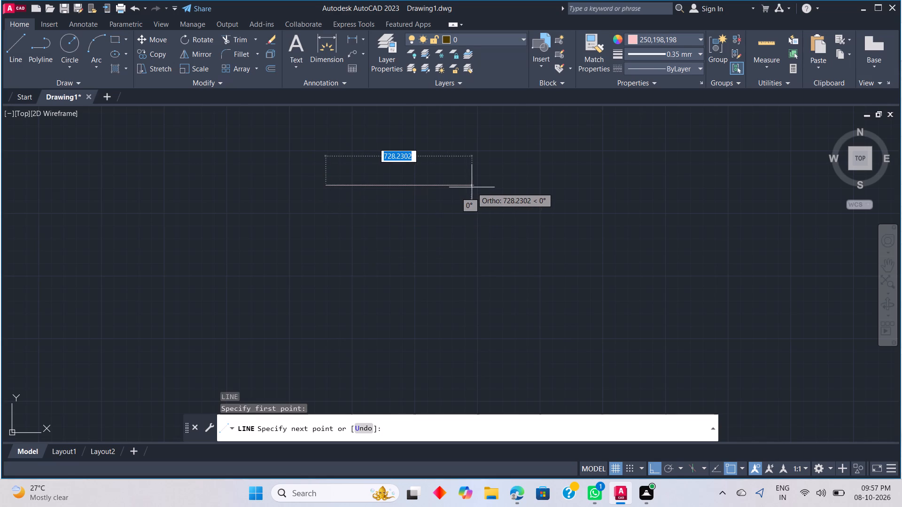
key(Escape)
Draw a single horizontal line across the upper middle of the drawing area with Ortho on.
key(space)
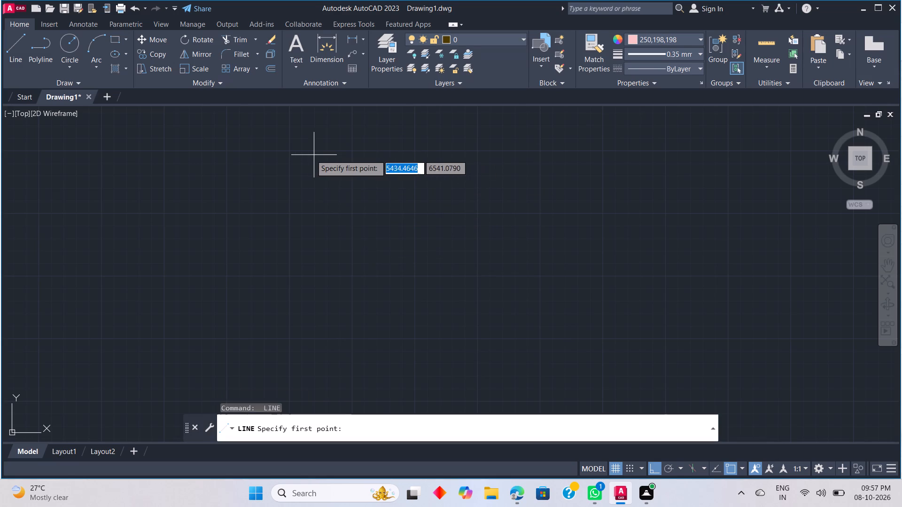
click(290, 152)
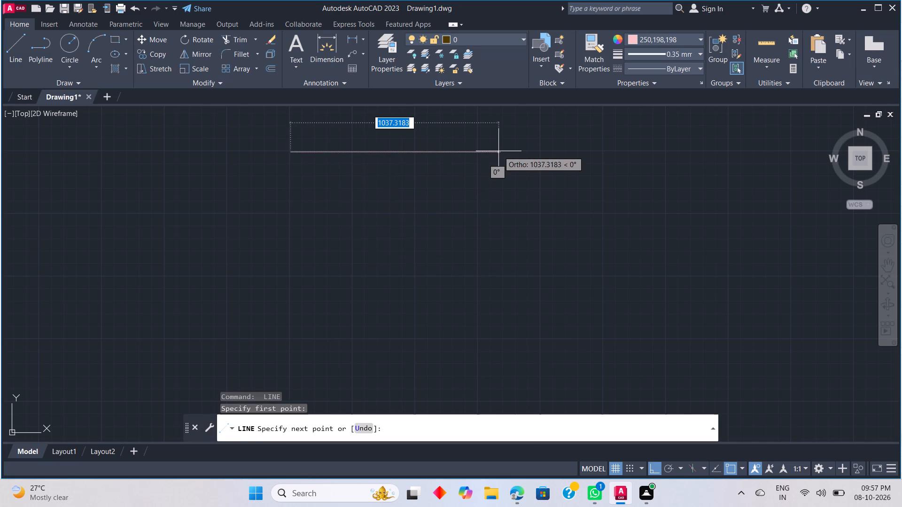
click(515, 152)
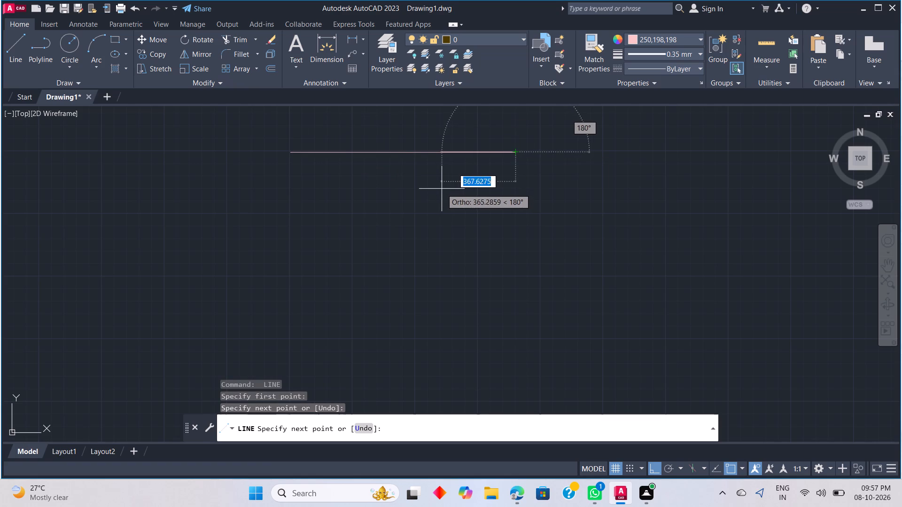
key(Escape)
key(space)
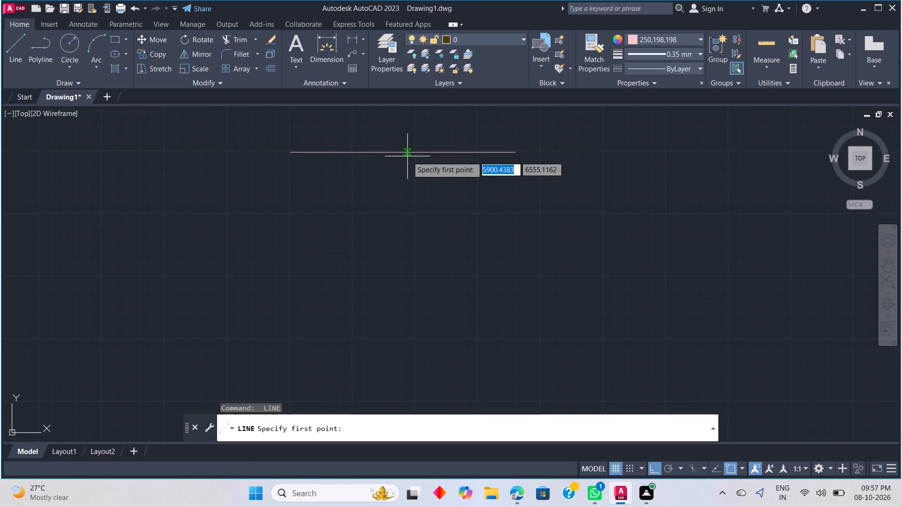
key(Escape)
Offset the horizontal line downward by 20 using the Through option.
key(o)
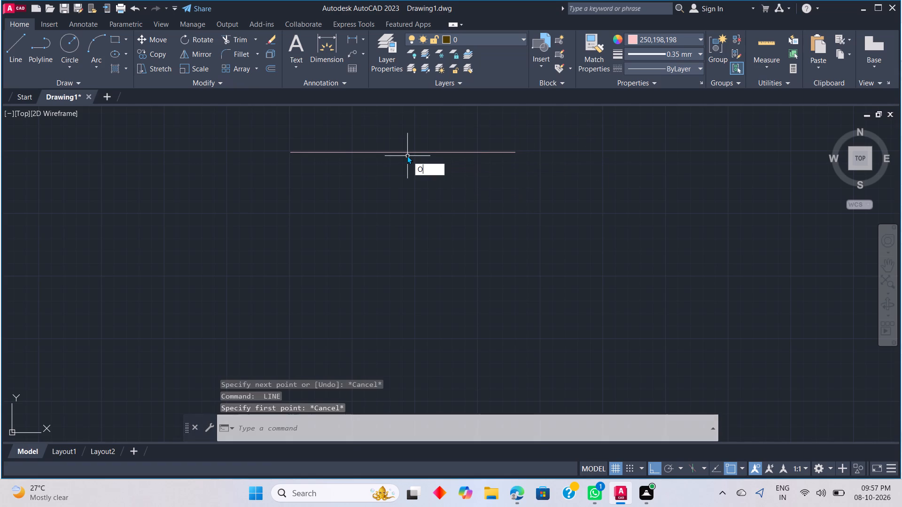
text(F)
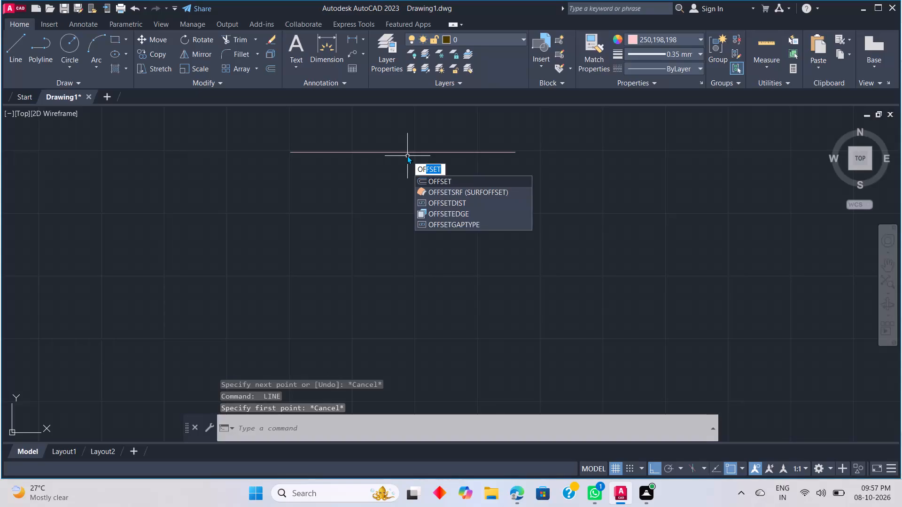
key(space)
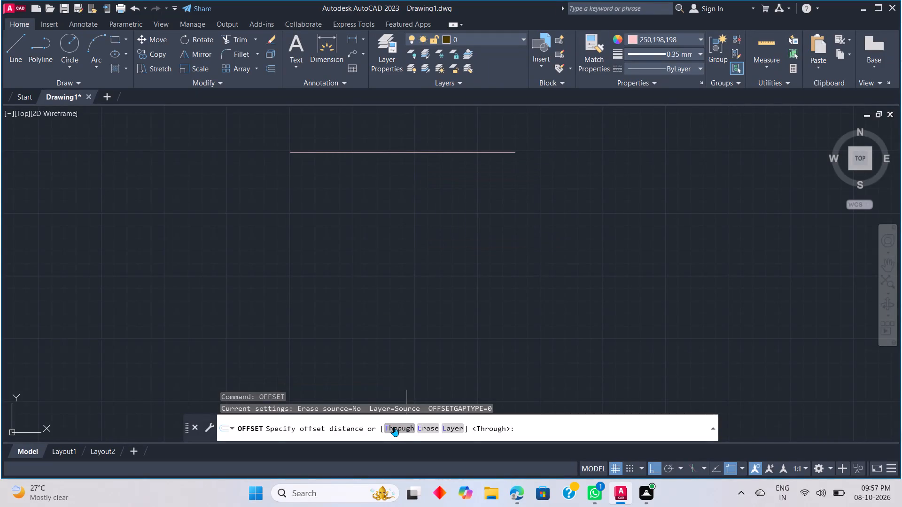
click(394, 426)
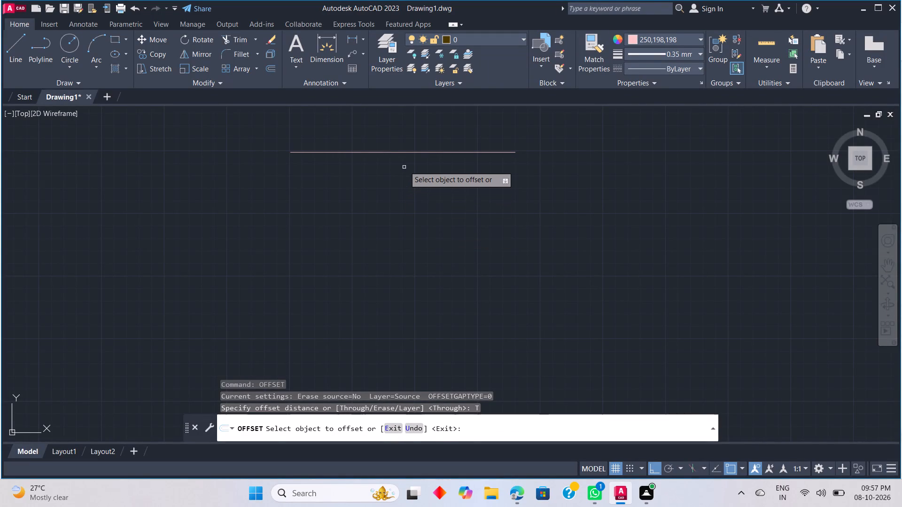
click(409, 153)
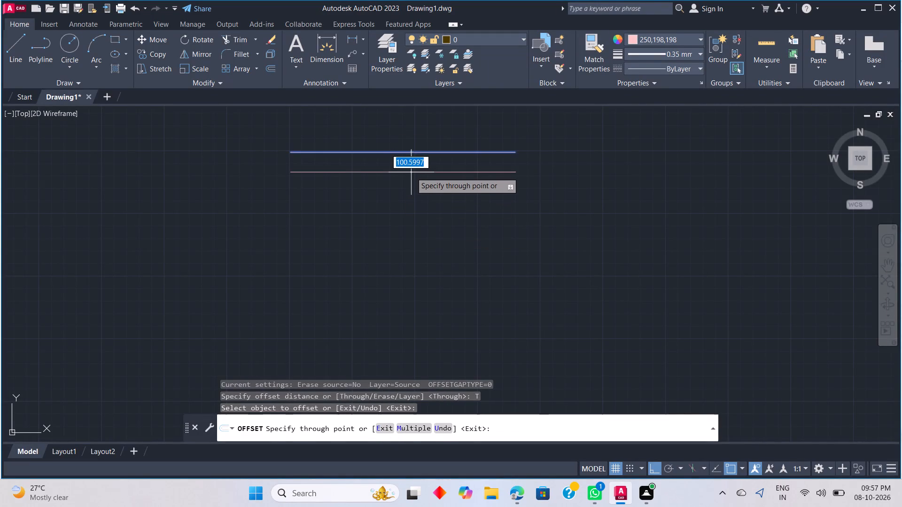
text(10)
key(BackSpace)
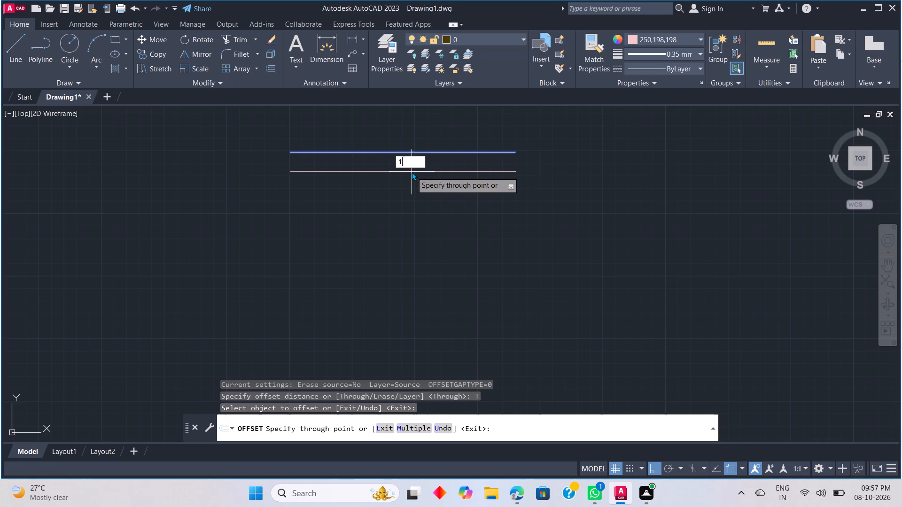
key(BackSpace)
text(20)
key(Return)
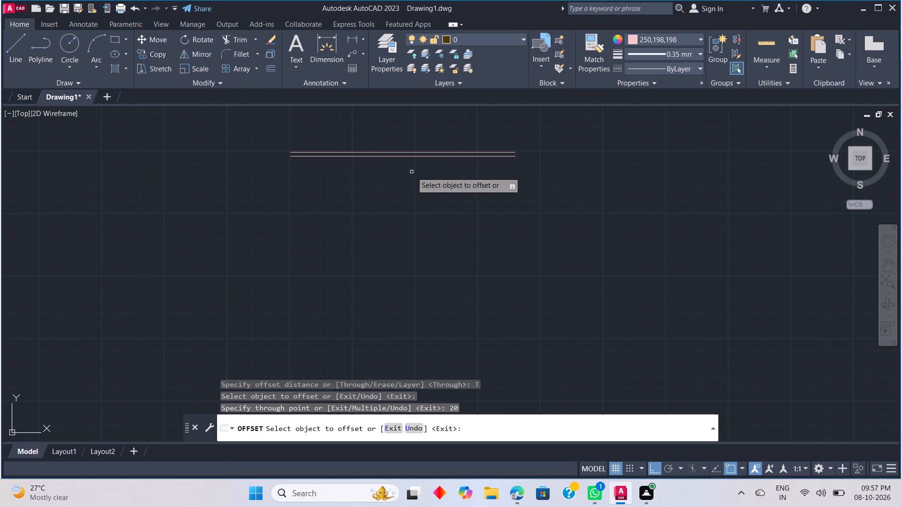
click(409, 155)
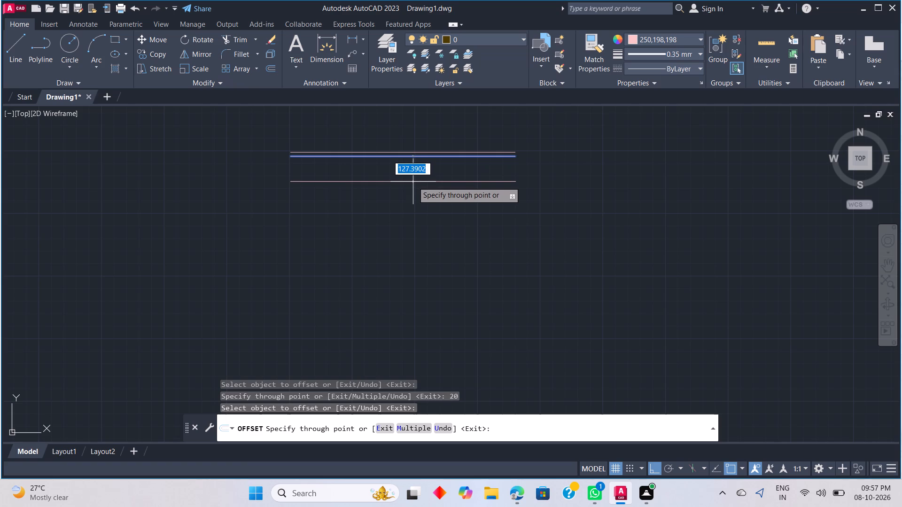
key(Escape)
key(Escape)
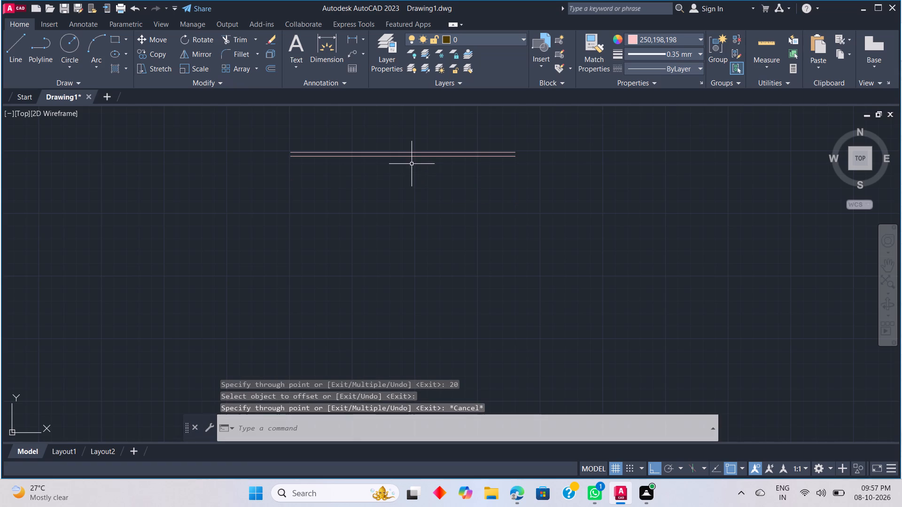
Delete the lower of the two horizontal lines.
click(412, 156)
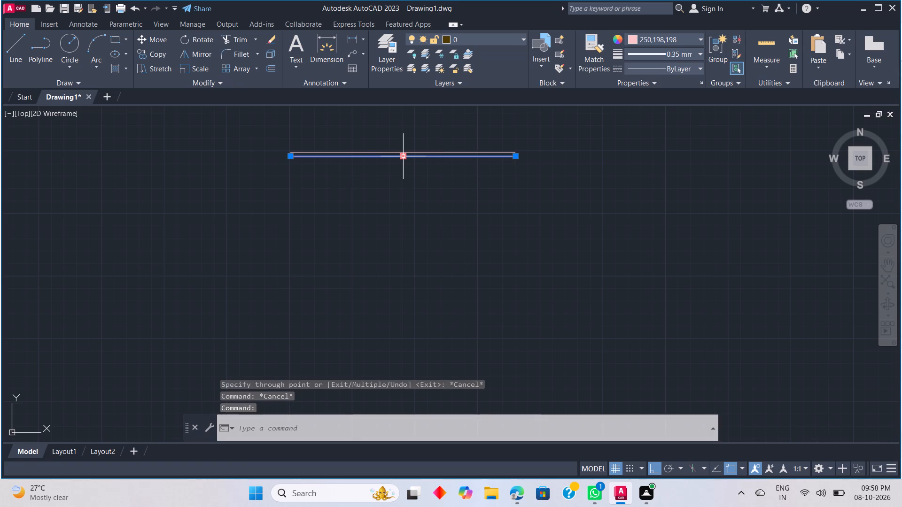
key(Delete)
Offset the horizontal line downward by 35 with the Through option, and offset the new line by another 35 below it.
key(o)
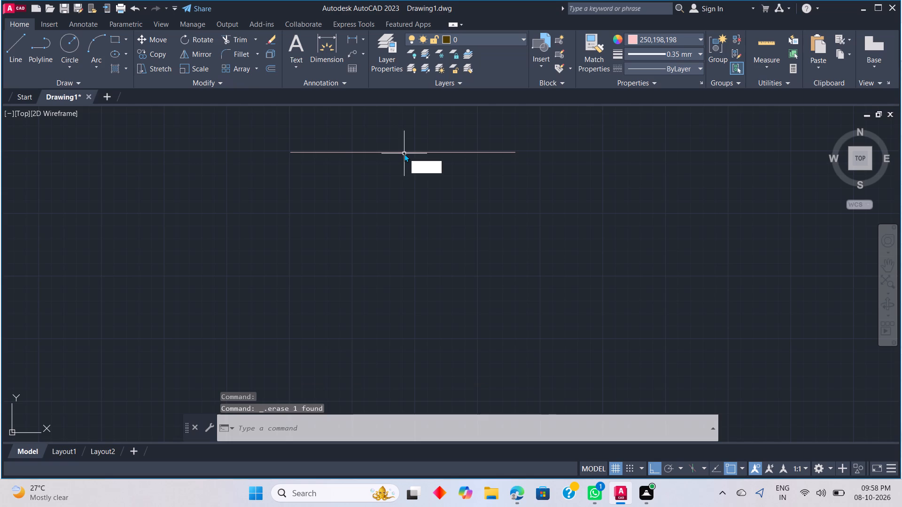
key(f)
key(space)
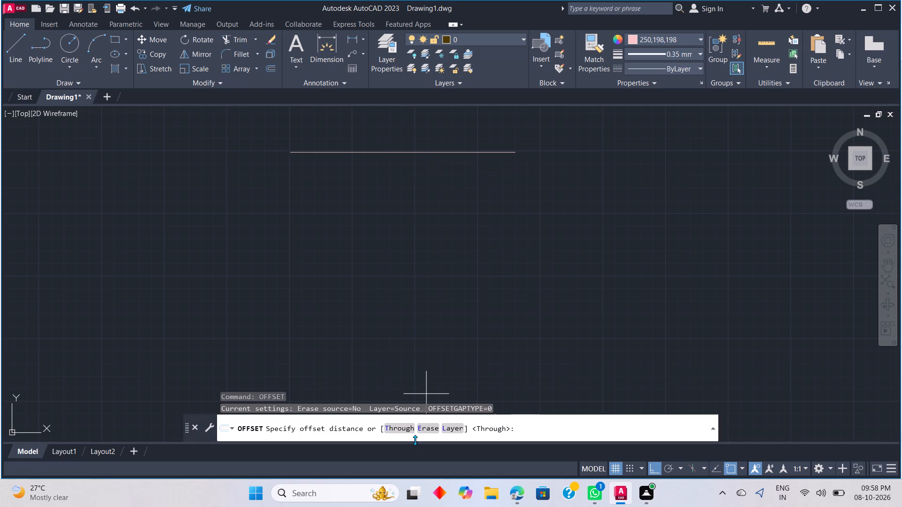
click(398, 427)
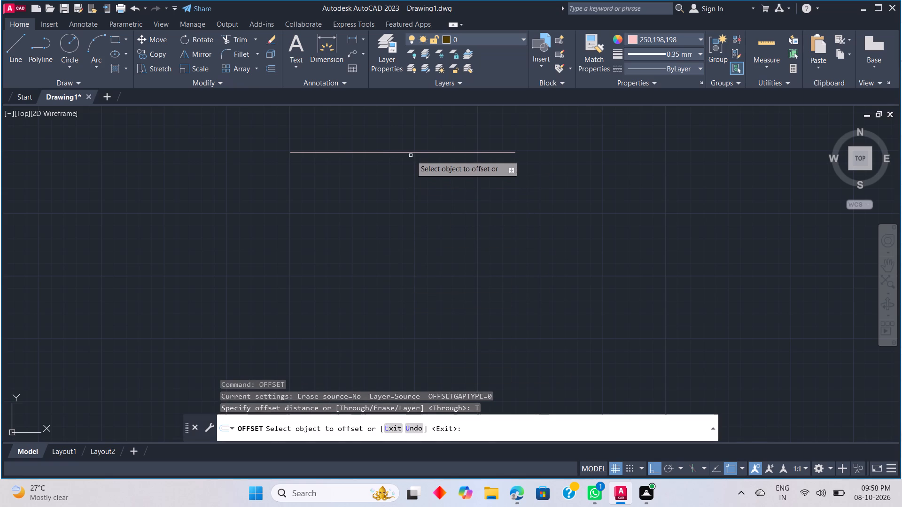
click(411, 152)
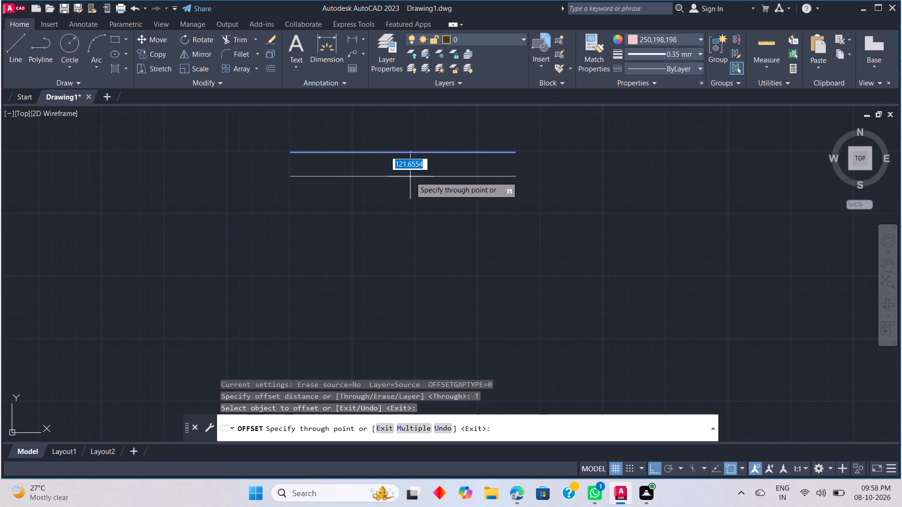
text(35)
key(Return)
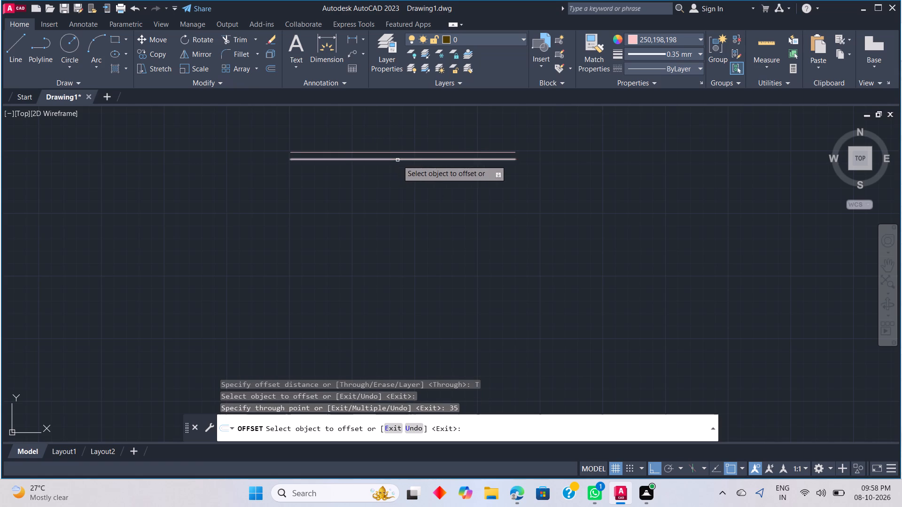
click(397, 160)
text(35)
key(Return)
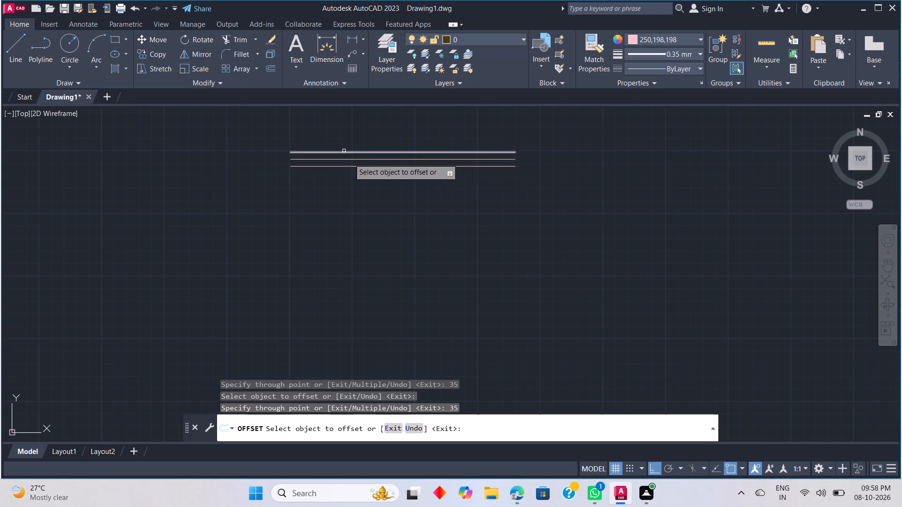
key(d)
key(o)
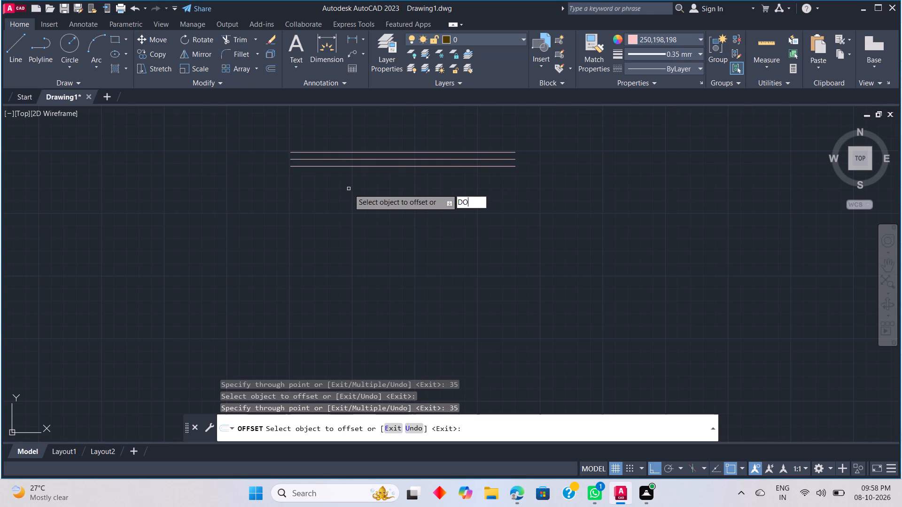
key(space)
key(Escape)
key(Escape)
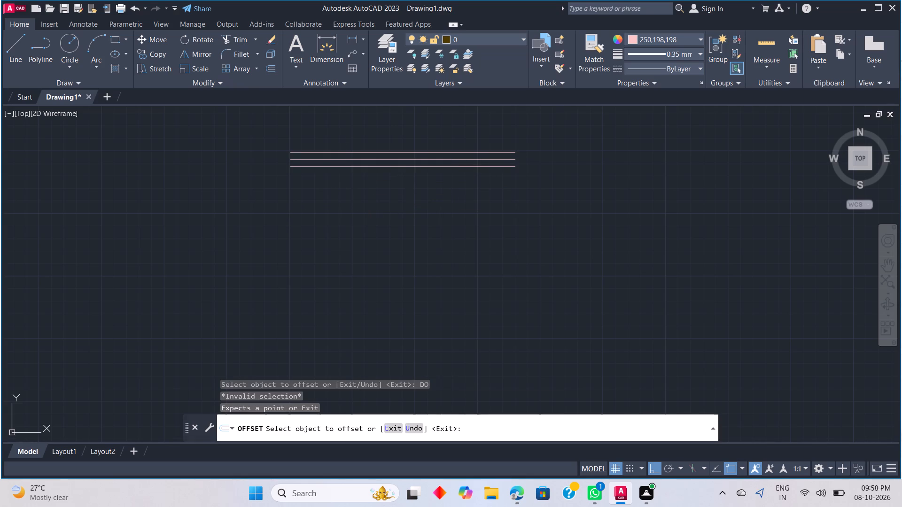
Place a donut with inside and outside diameters of 15 to the left of the three horizontal lines.
key(d)
key(o)
key(space)
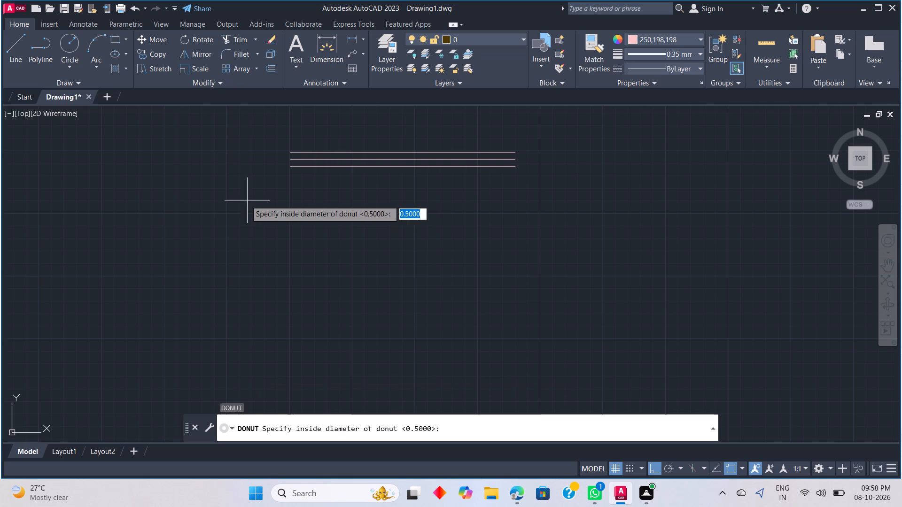
click(232, 206)
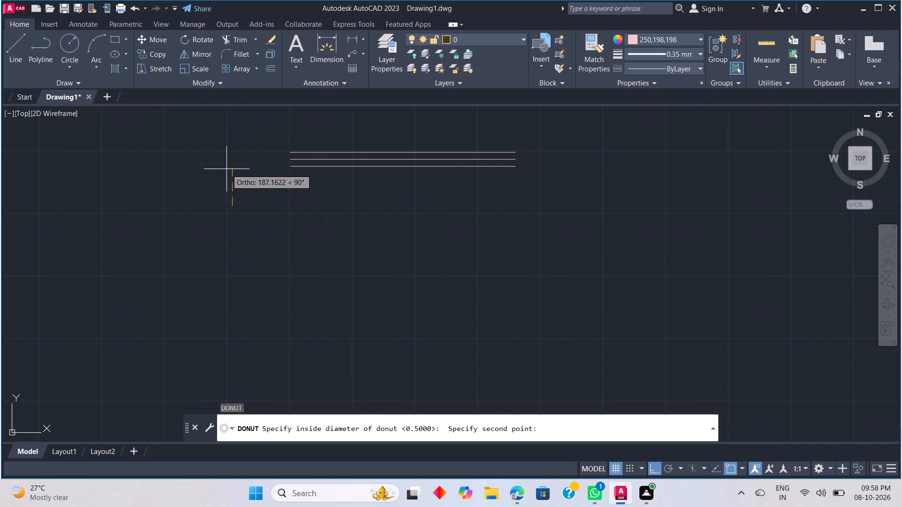
text(15)
key(Return)
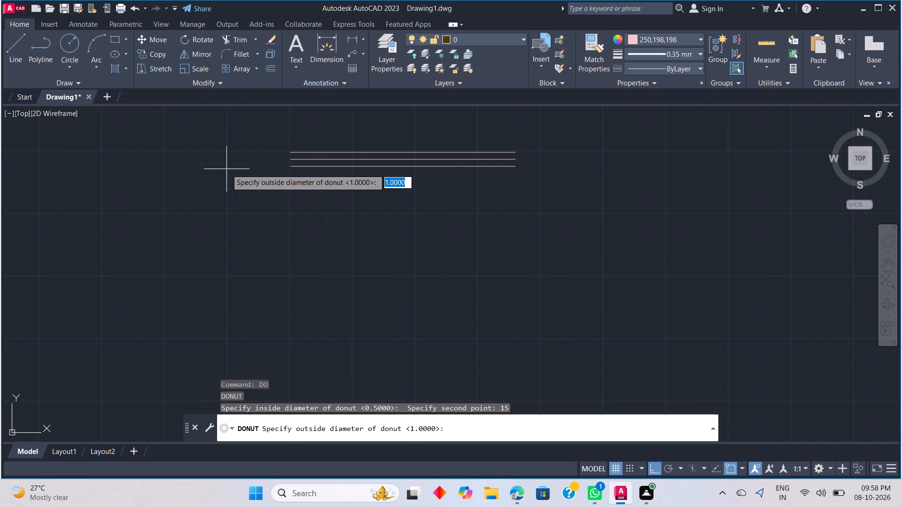
text(15)
key(Return)
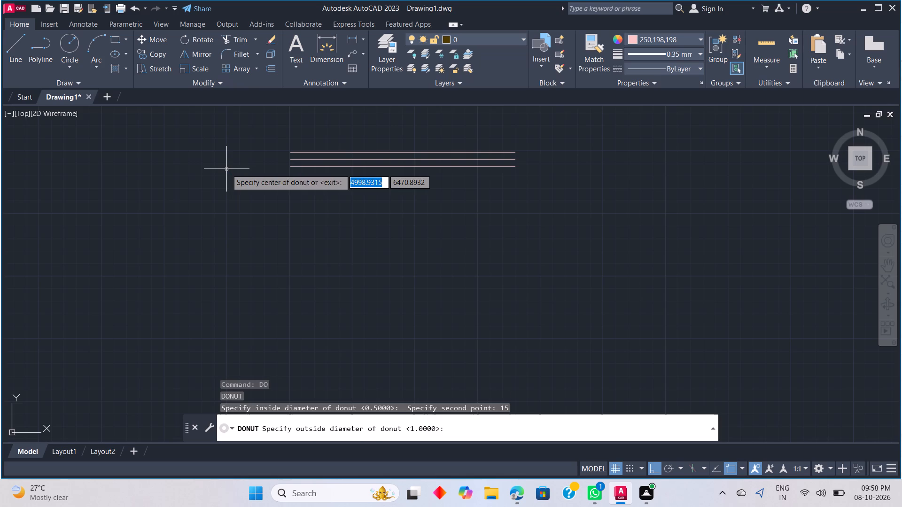
click(216, 176)
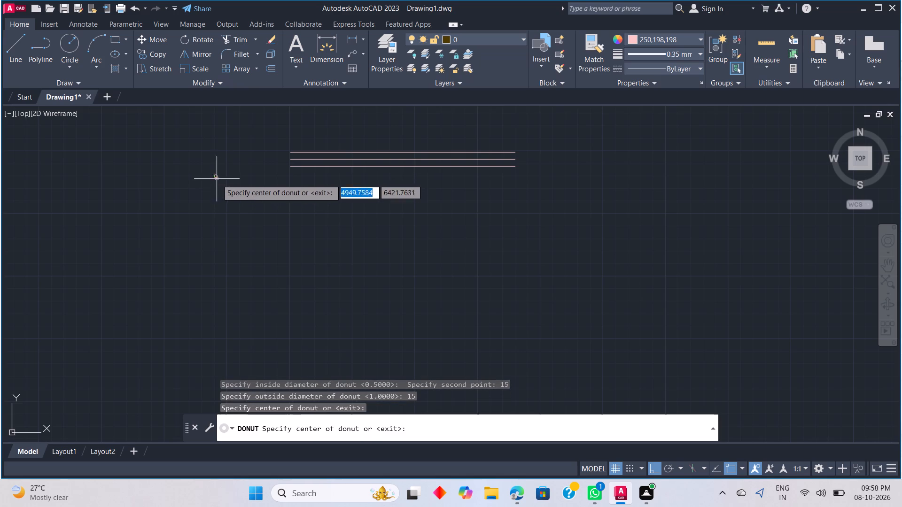
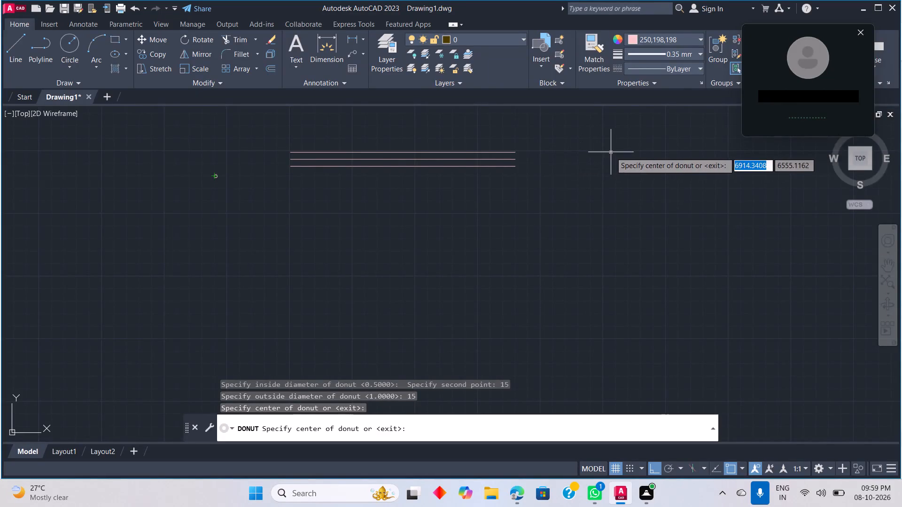
Switch to the WhatsApp call window and end the current call.
click(859, 29)
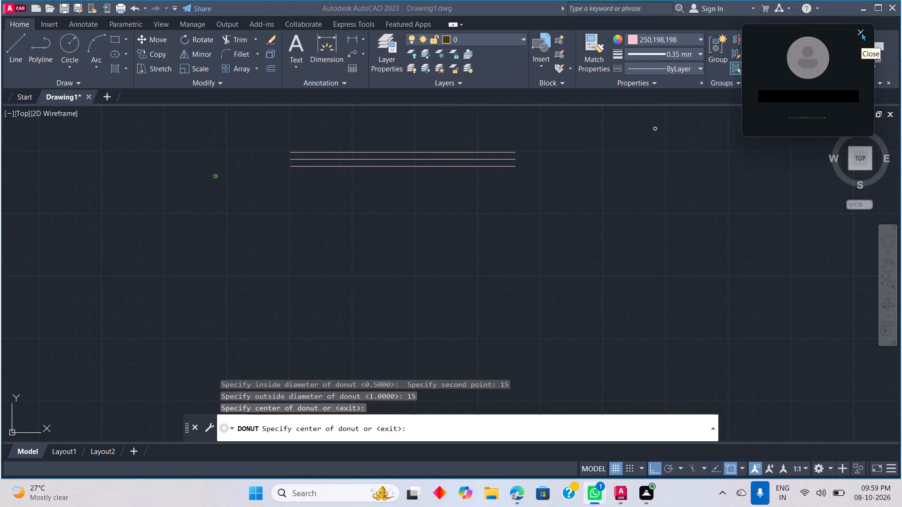
click(861, 32)
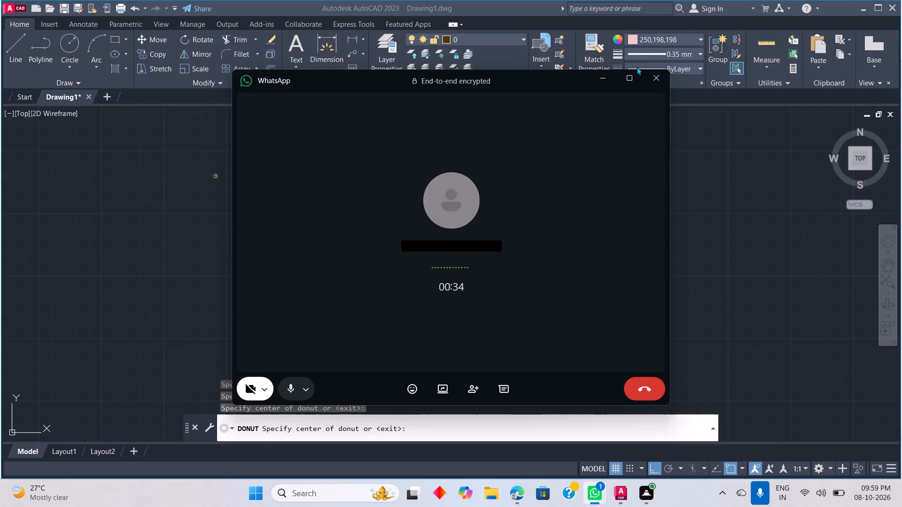
click(649, 75)
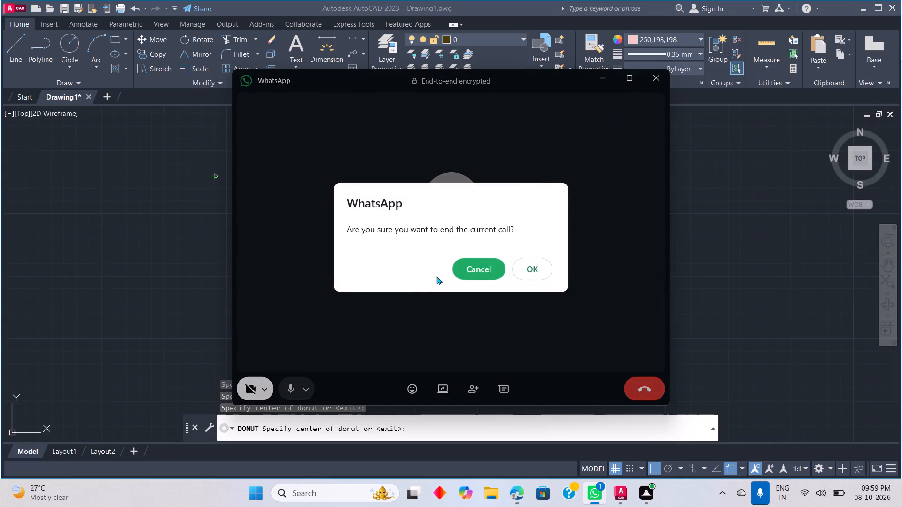
click(474, 269)
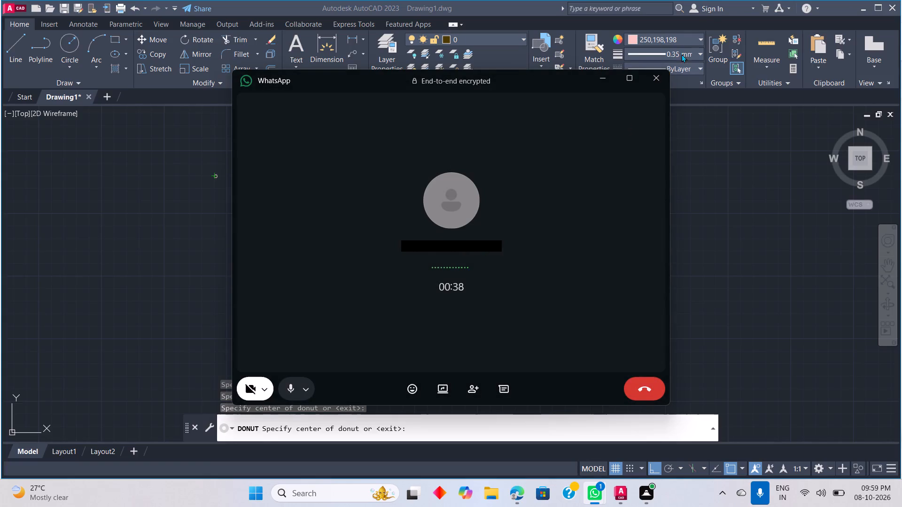
click(651, 80)
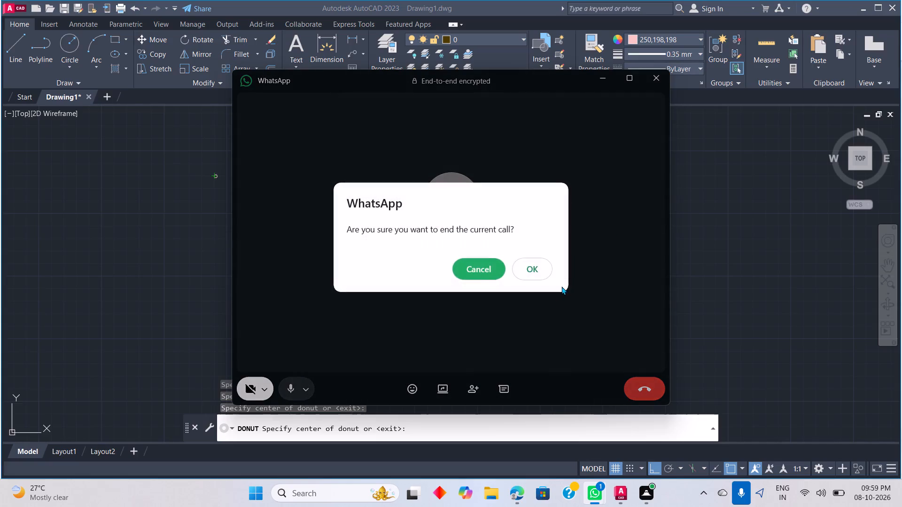
click(527, 269)
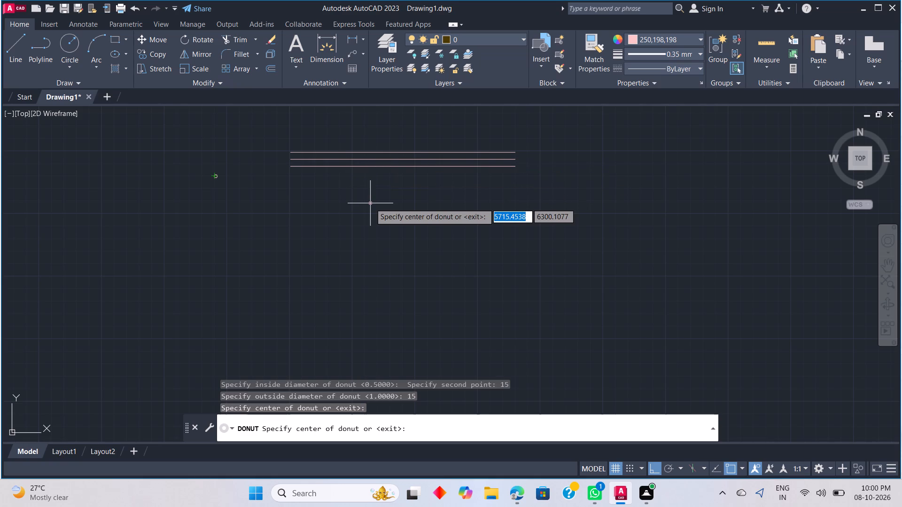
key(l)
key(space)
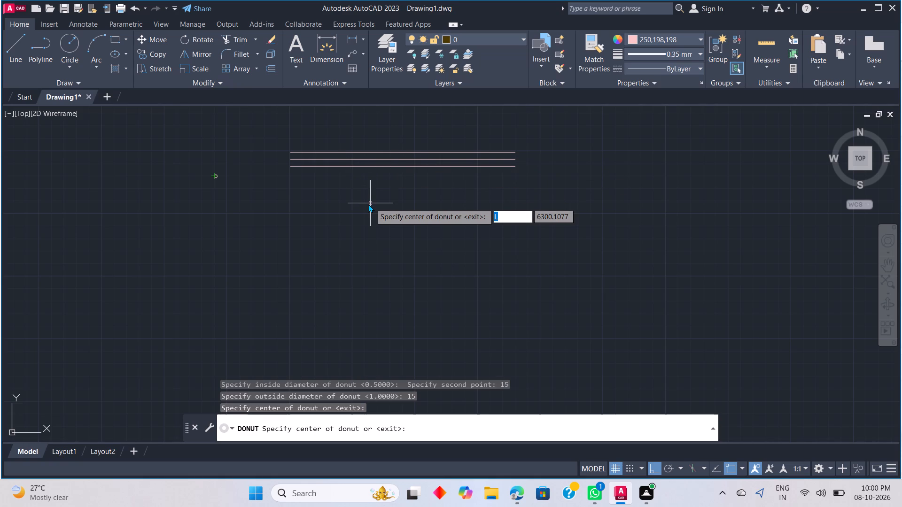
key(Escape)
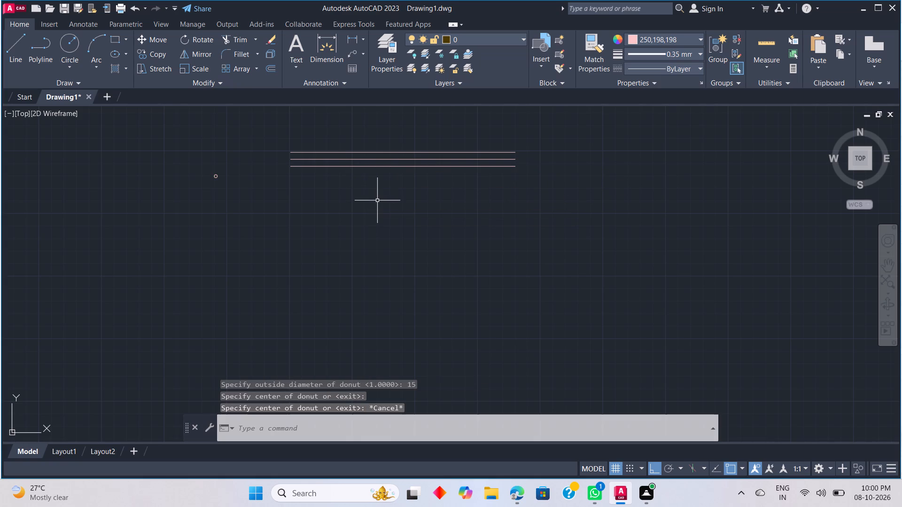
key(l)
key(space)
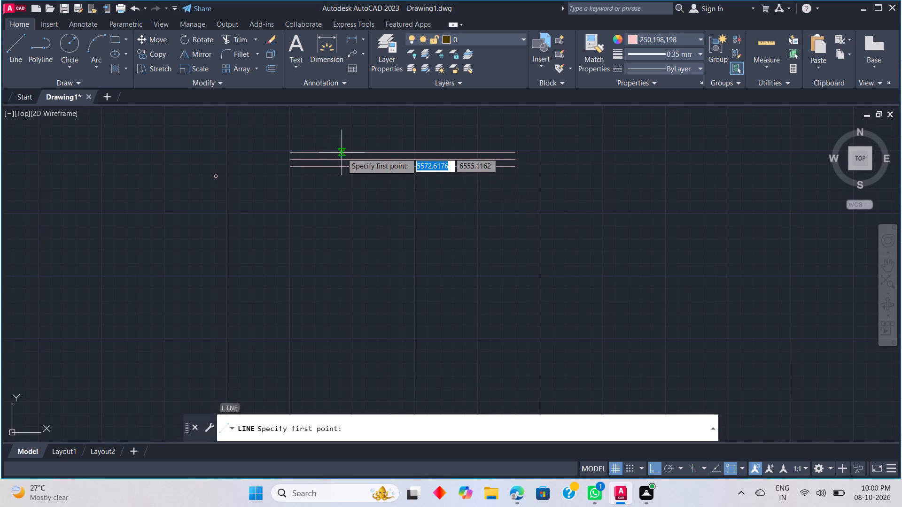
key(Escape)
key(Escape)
Copy the donut from its left edge onto each of the three horizontal lines with Ortho off, stepping rightward from top to bottom.
click(217, 177)
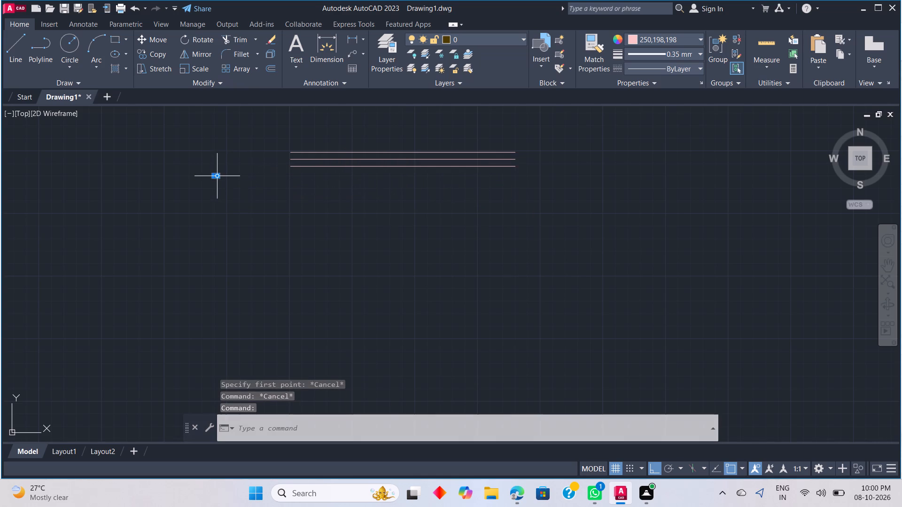
right_click(237, 177)
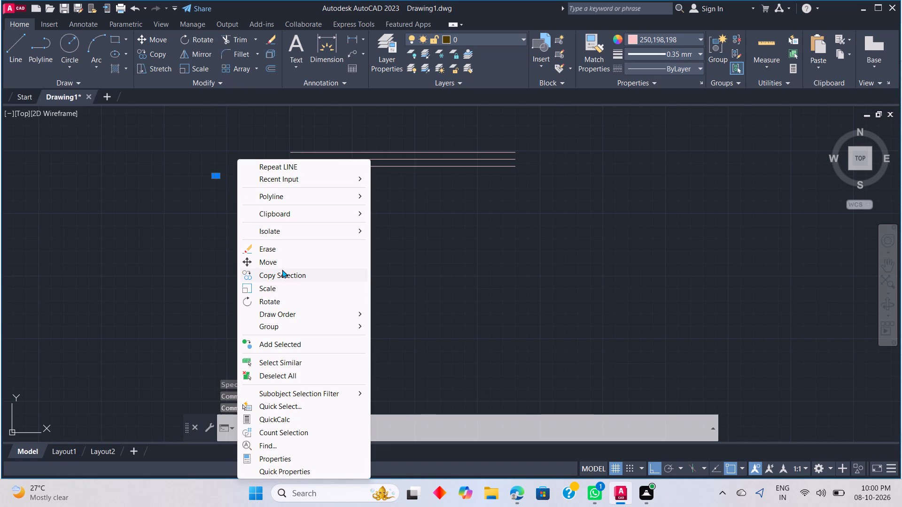
click(279, 276)
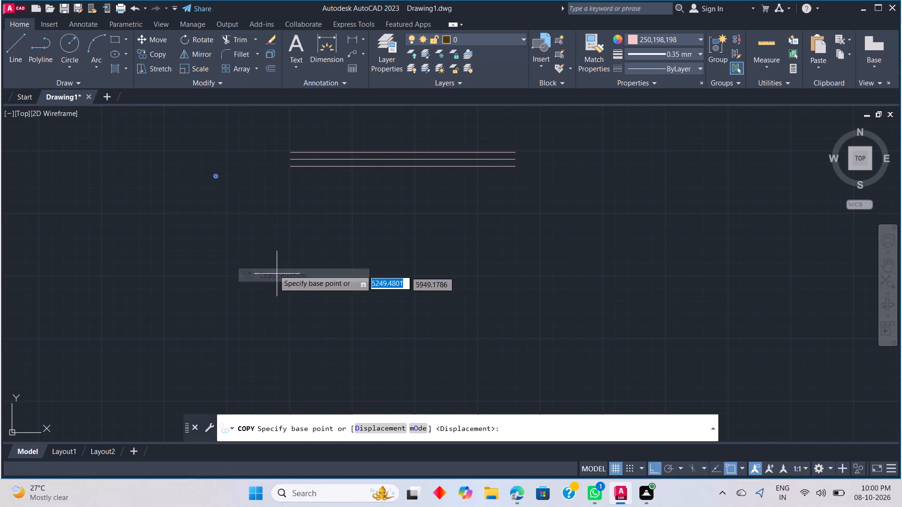
click(214, 175)
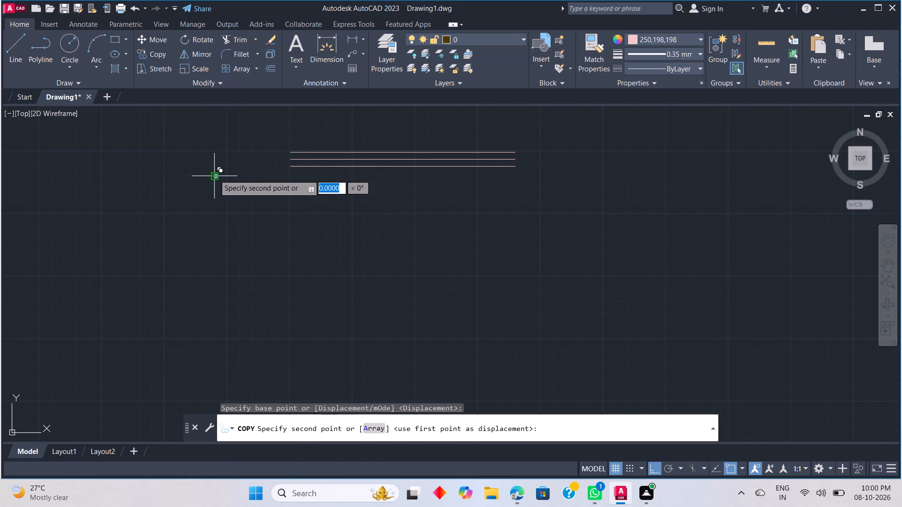
scroll(338, 158, up, 1)
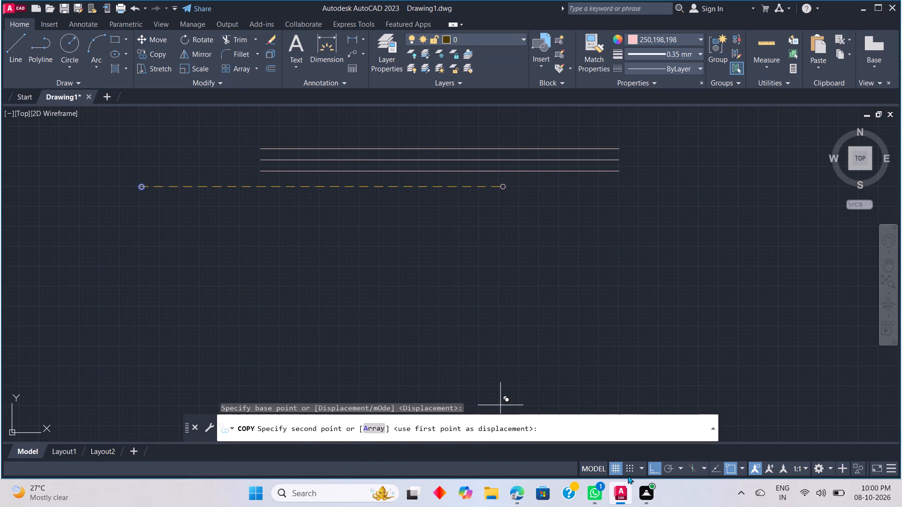
click(650, 466)
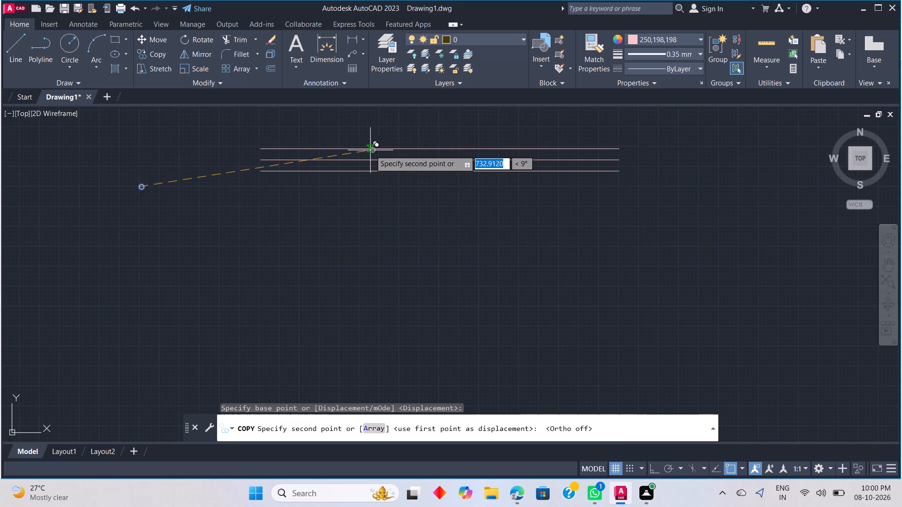
scroll(360, 146, up, 1)
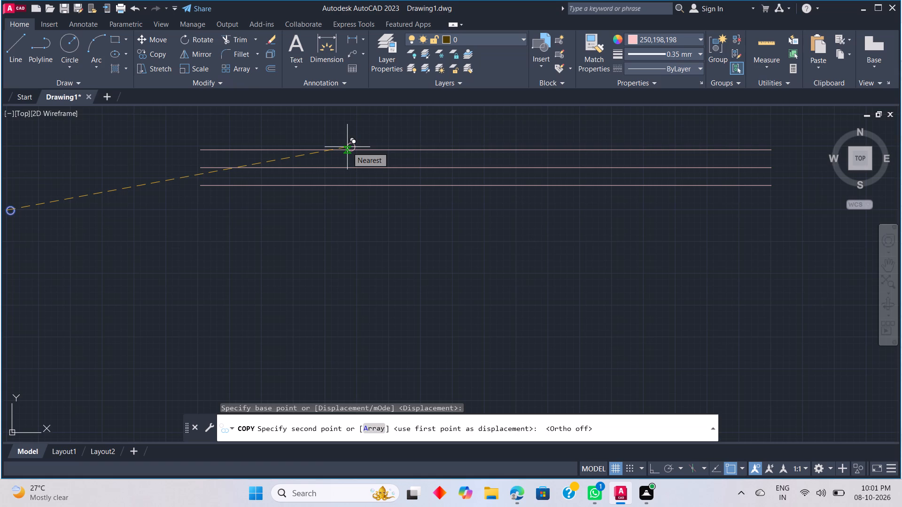
scroll(347, 147, up, 2)
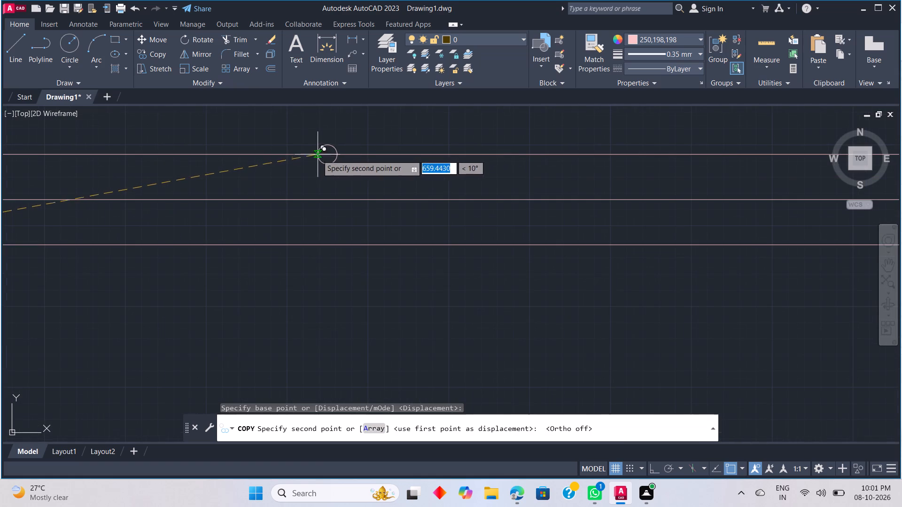
scroll(286, 153, down, 3)
scroll(277, 154, up, 1)
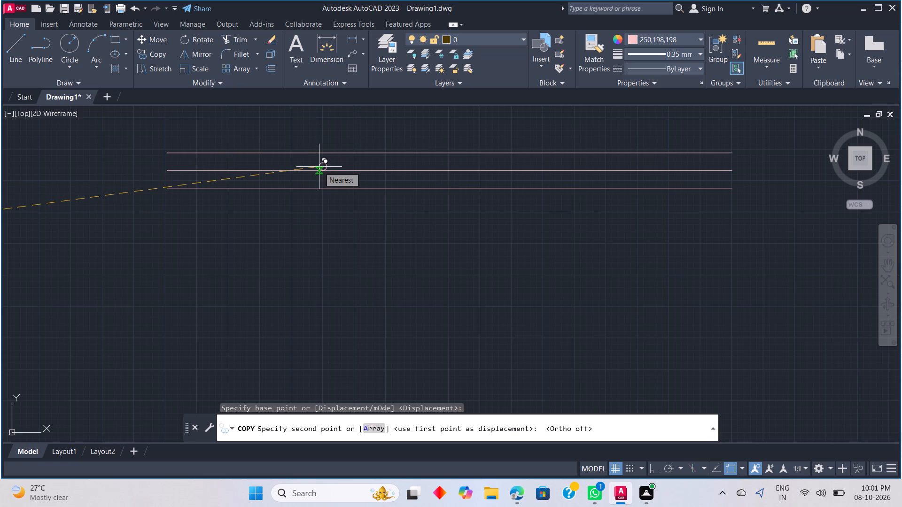
click(268, 152)
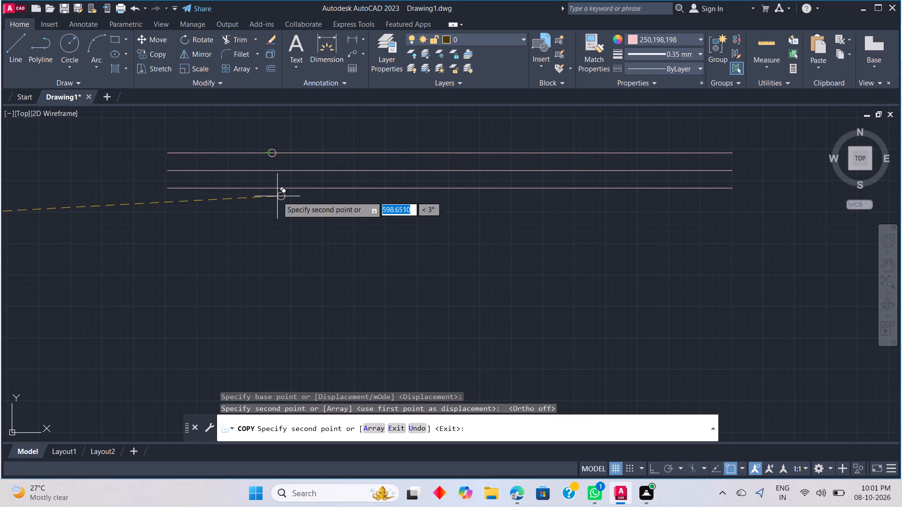
click(300, 171)
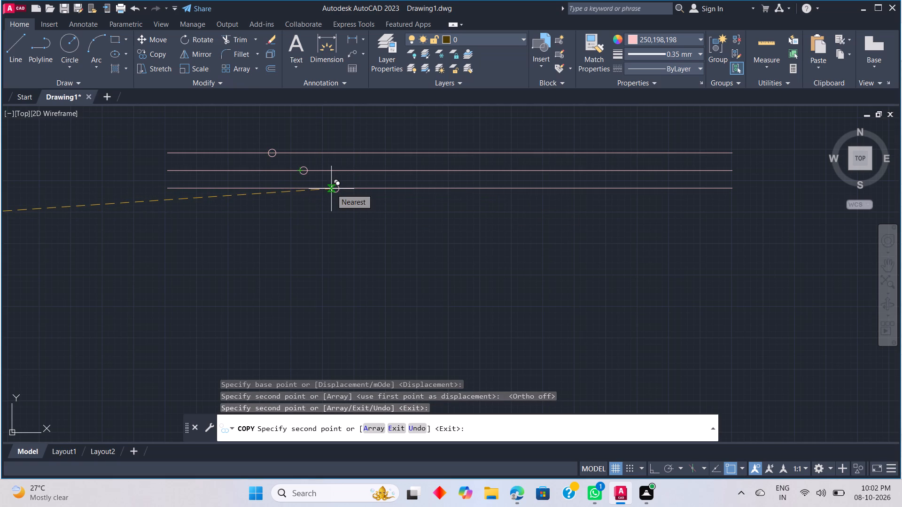
click(331, 189)
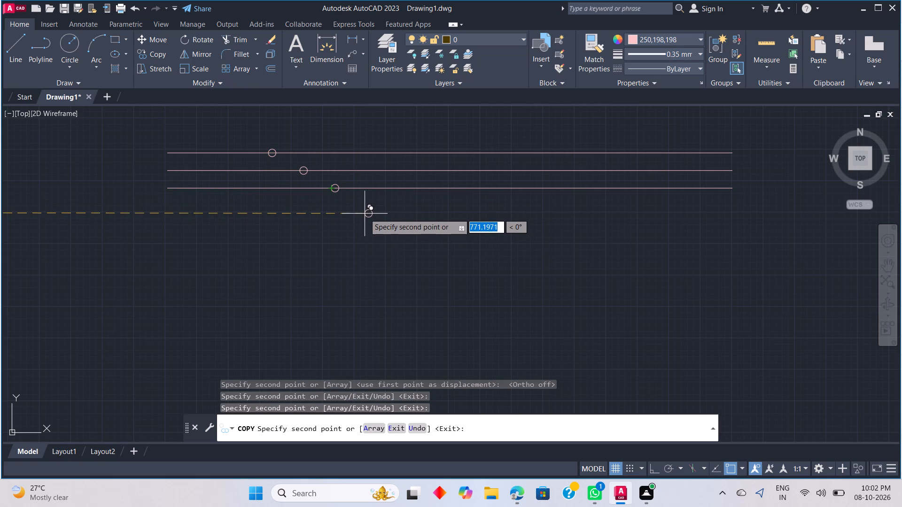
key(Escape)
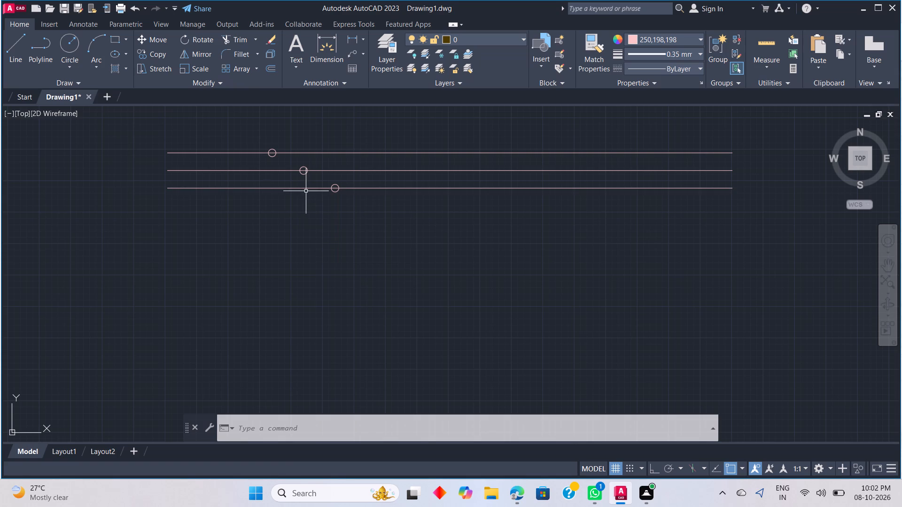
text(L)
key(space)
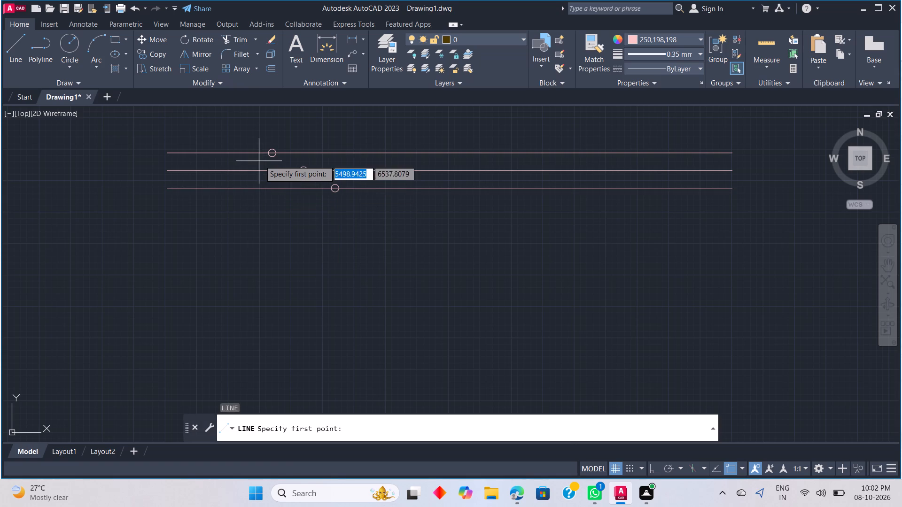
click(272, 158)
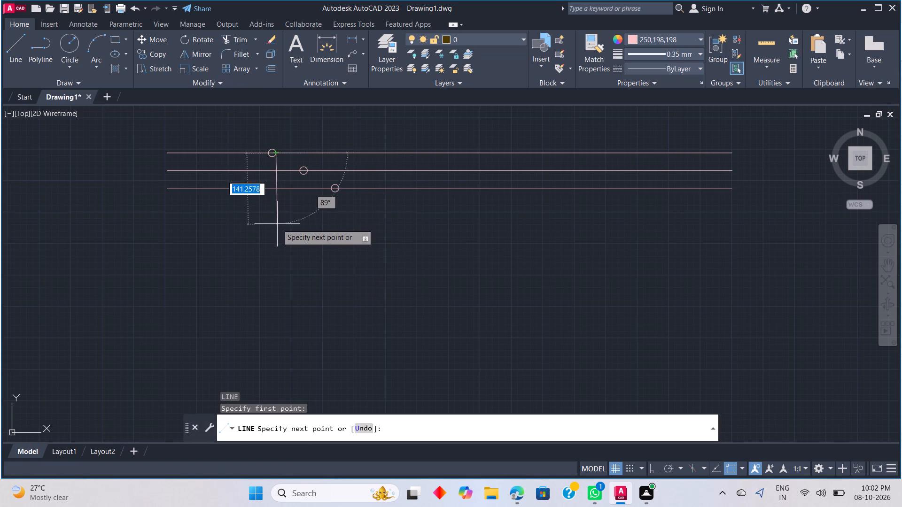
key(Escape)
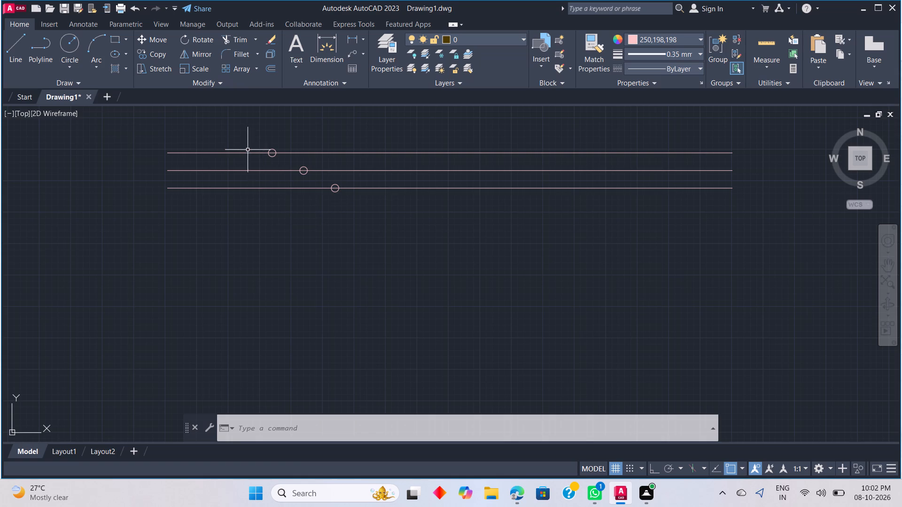
Draw a vertical line with Ortho on from the bottom of the top line's donut down past the lowest horizontal line.
key(l)
key(space)
scroll(273, 161, up, 2)
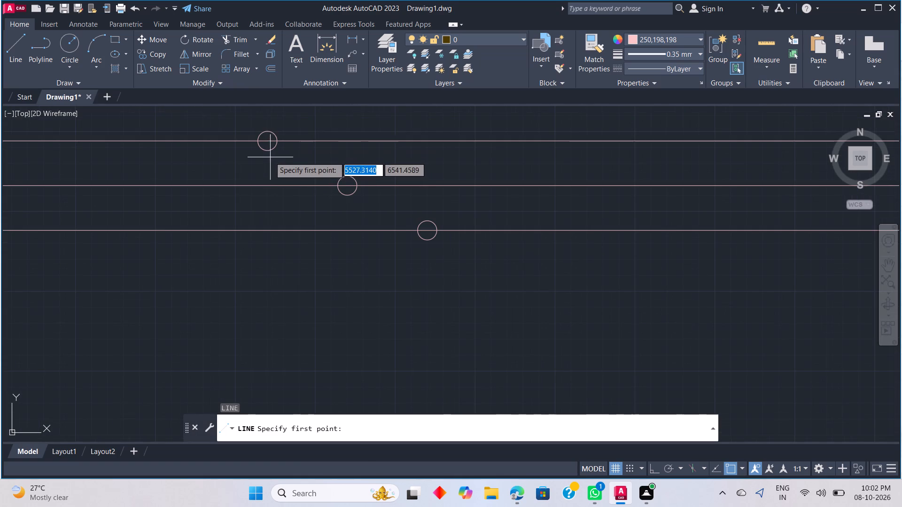
click(267, 151)
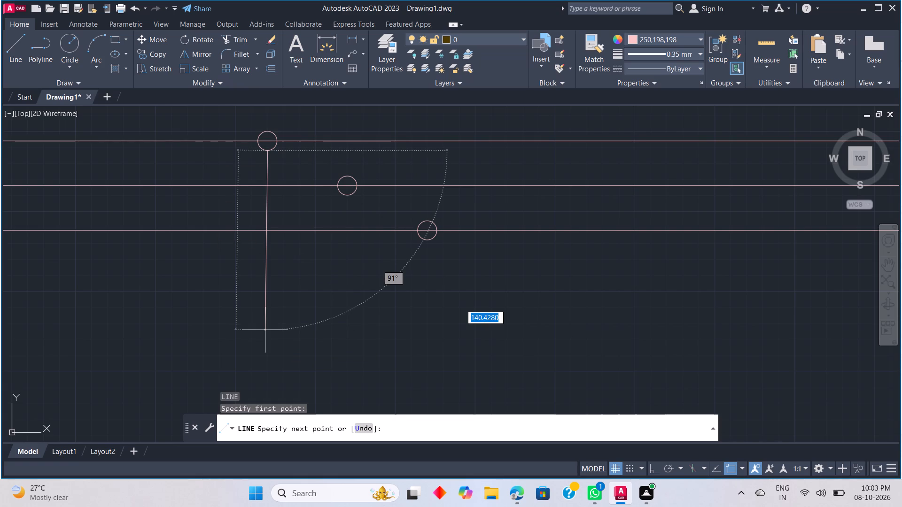
click(652, 467)
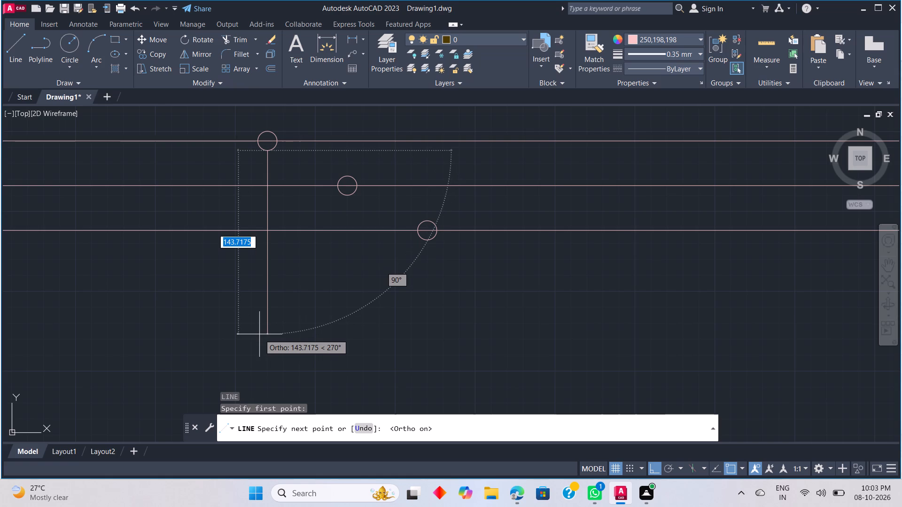
click(262, 340)
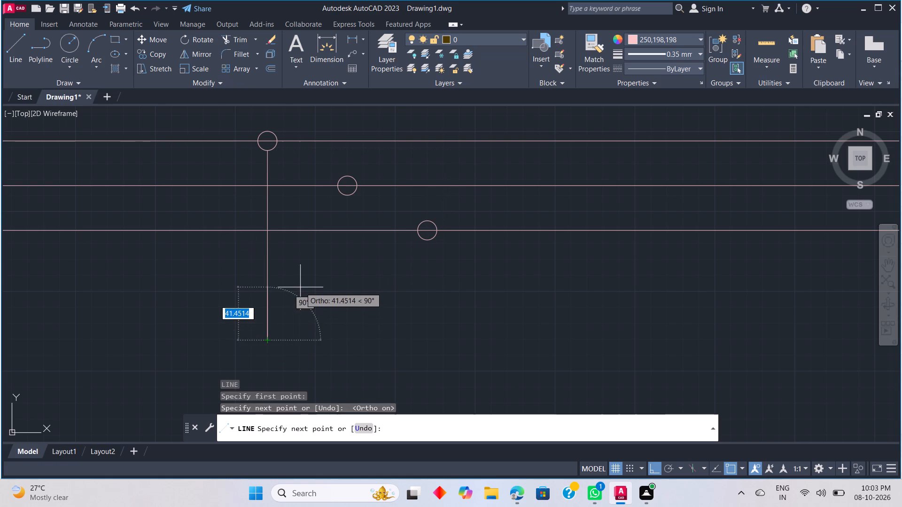
key(Escape)
Draw a vertical line from the bottom of the middle line's donut down to about the level of the first vertical line's end.
key(space)
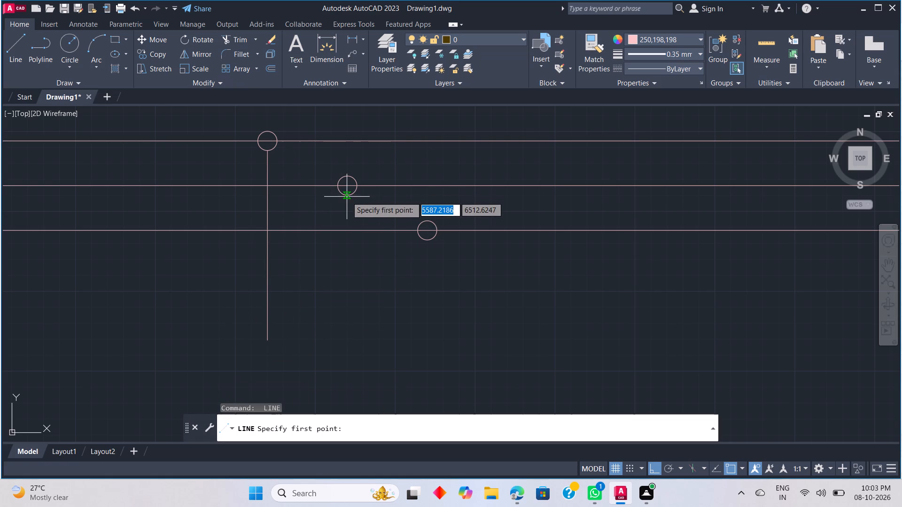
click(348, 196)
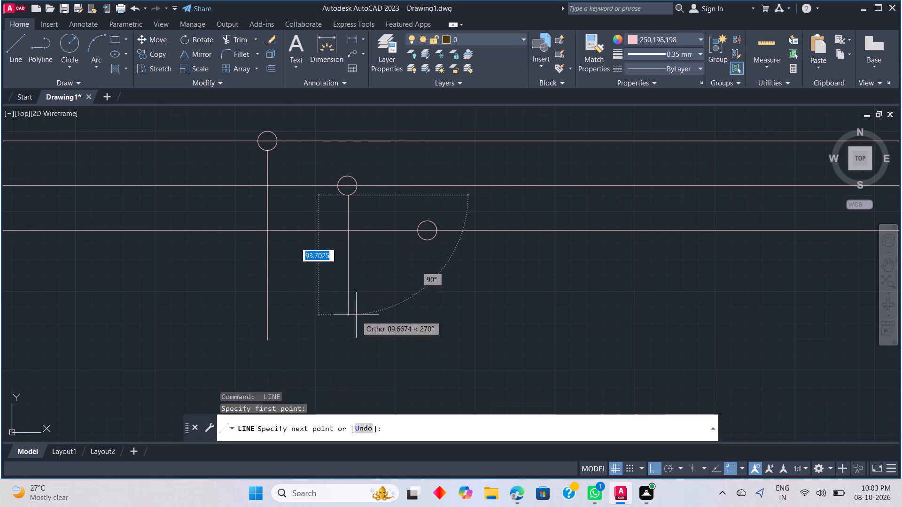
click(353, 330)
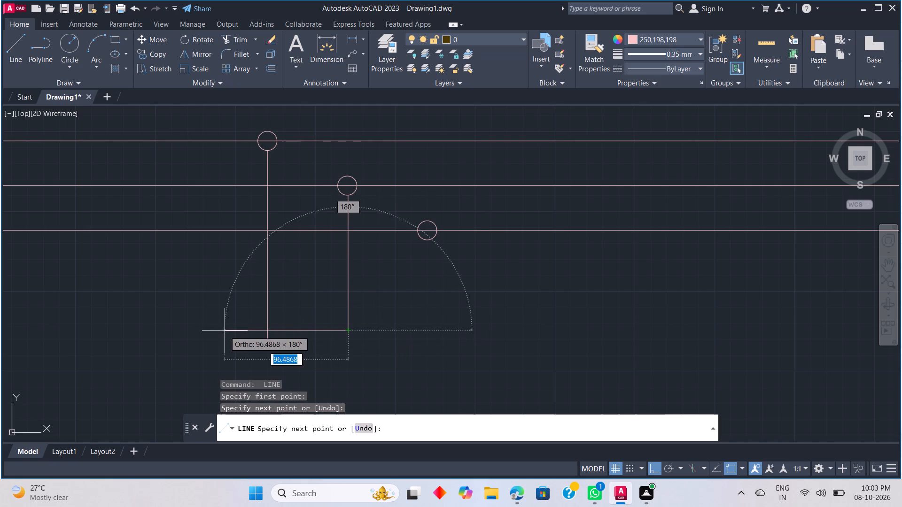
key(ctrl+z)
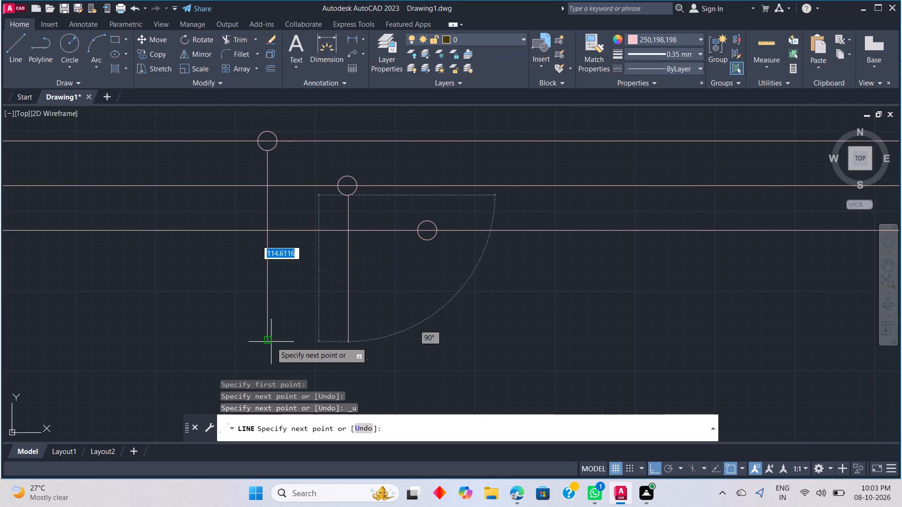
click(344, 337)
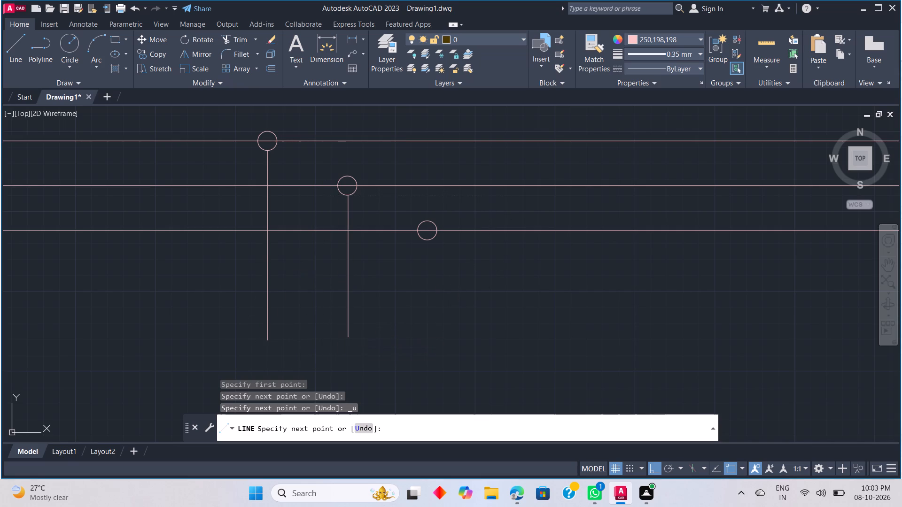
key(Escape)
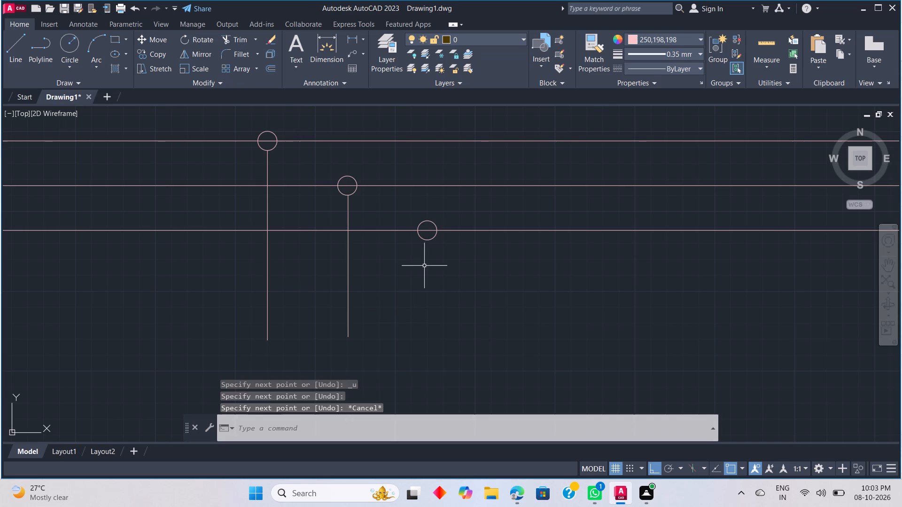
Draw a vertical line about 73 units long from the bottom of the lowest line's donut, ending near the other vertical lines' ends.
key(space)
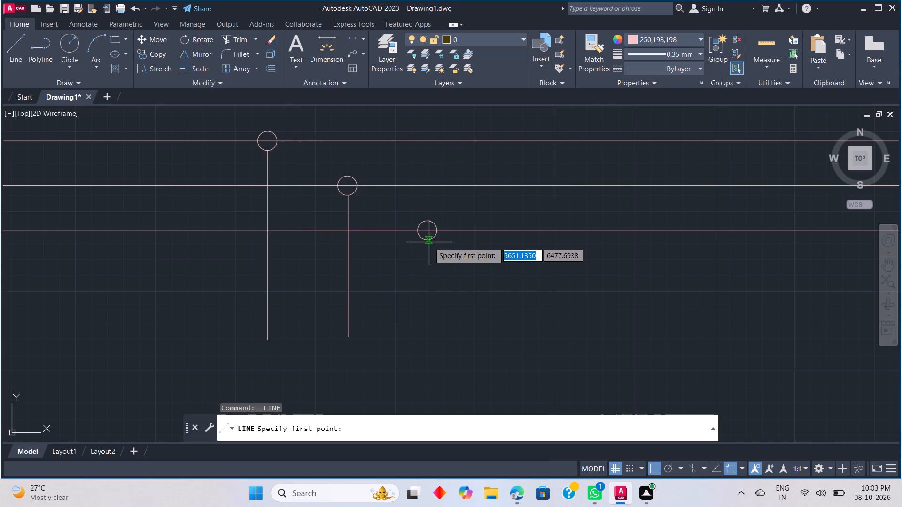
click(428, 242)
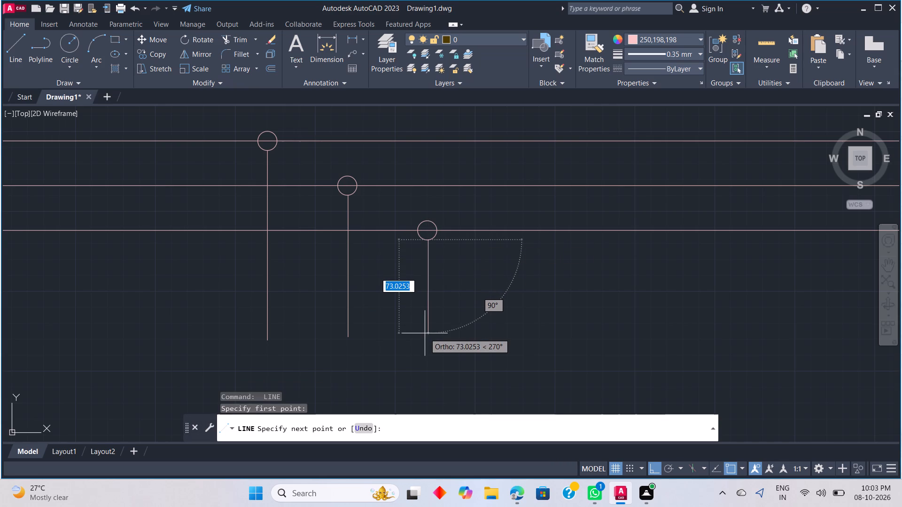
click(425, 331)
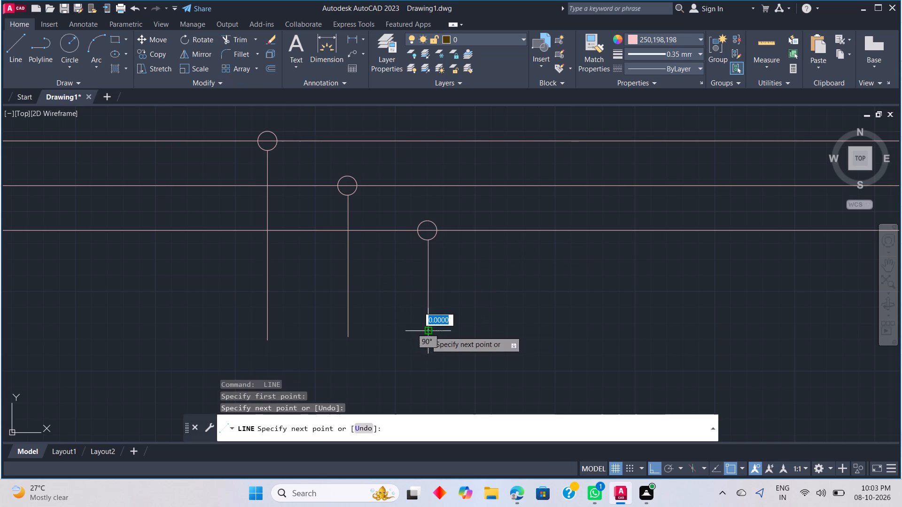
key(Escape)
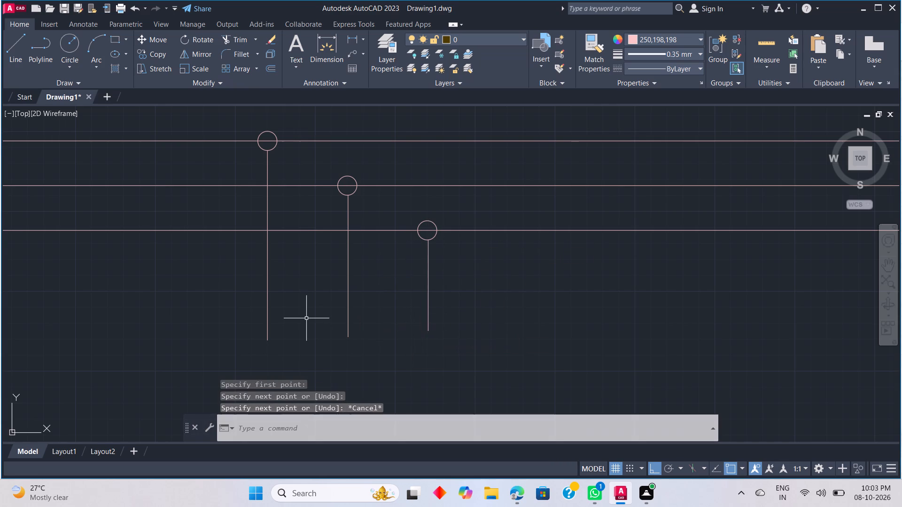
Select the middle horizontal line.
scroll(374, 330, down, 4)
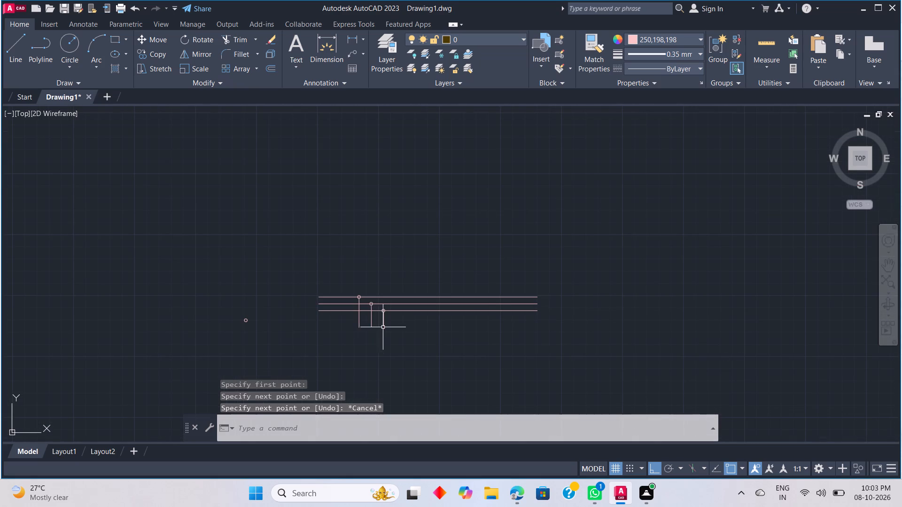
scroll(388, 336, down, 1)
middle_drag(388, 336, 387, 335)
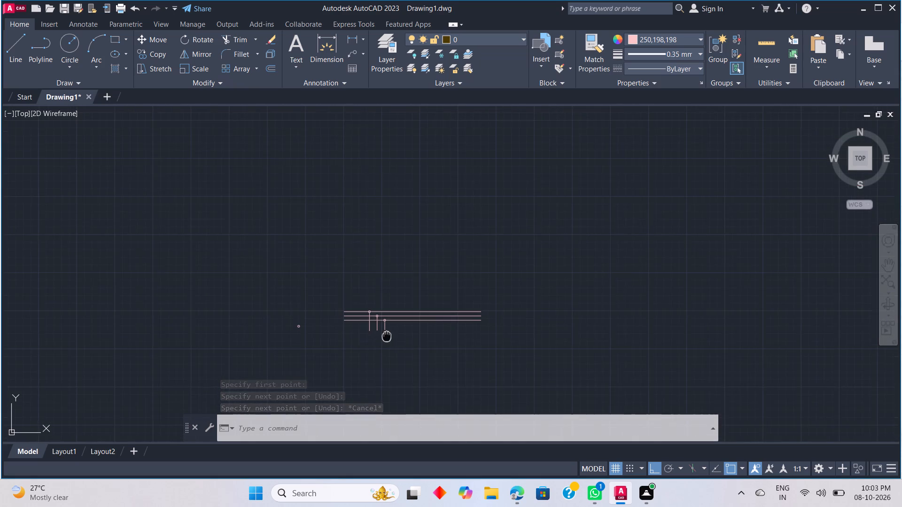
middle_drag(387, 335, 365, 246)
scroll(361, 246, up, 3)
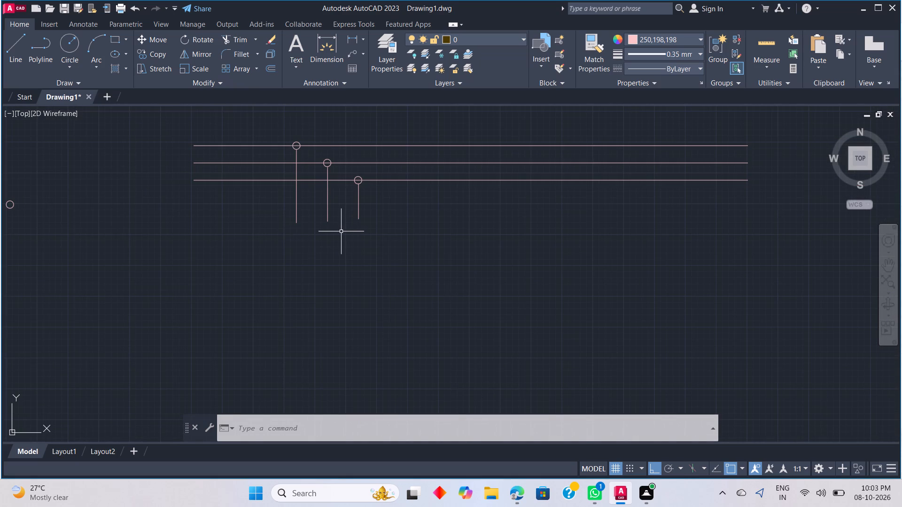
scroll(341, 231, up, 1)
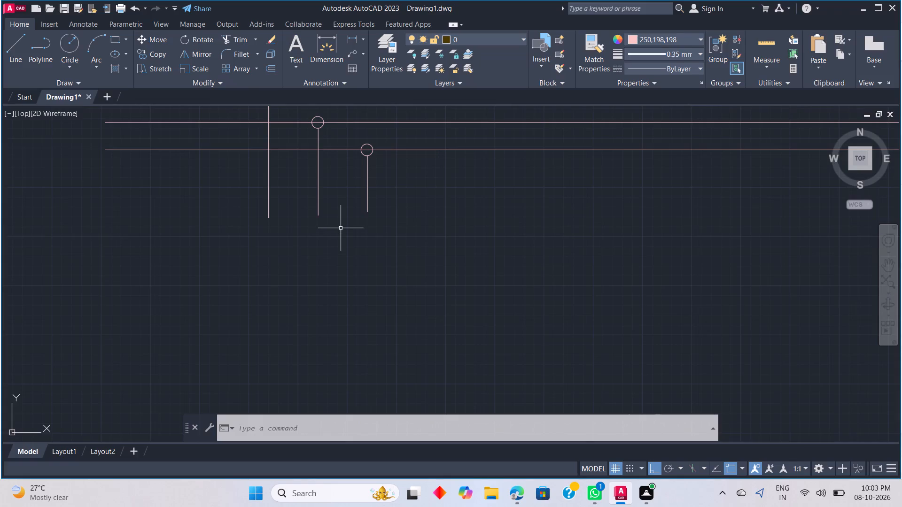
click(398, 123)
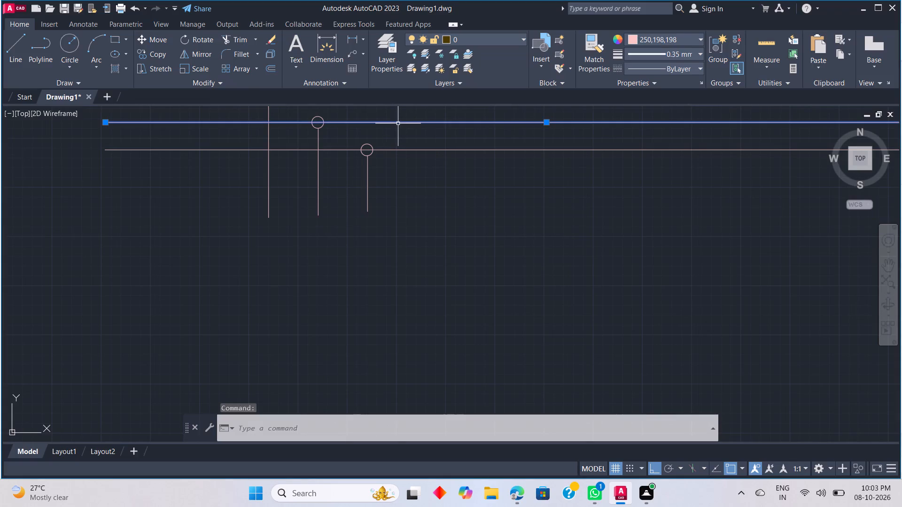
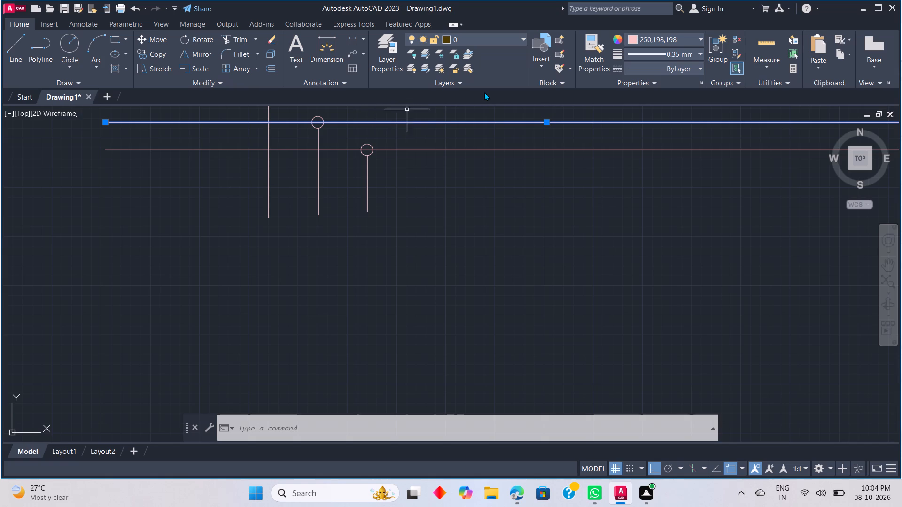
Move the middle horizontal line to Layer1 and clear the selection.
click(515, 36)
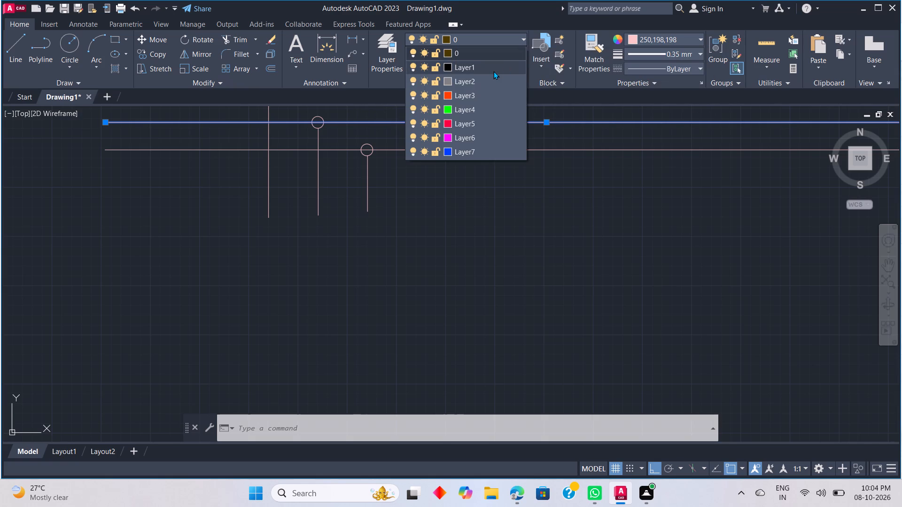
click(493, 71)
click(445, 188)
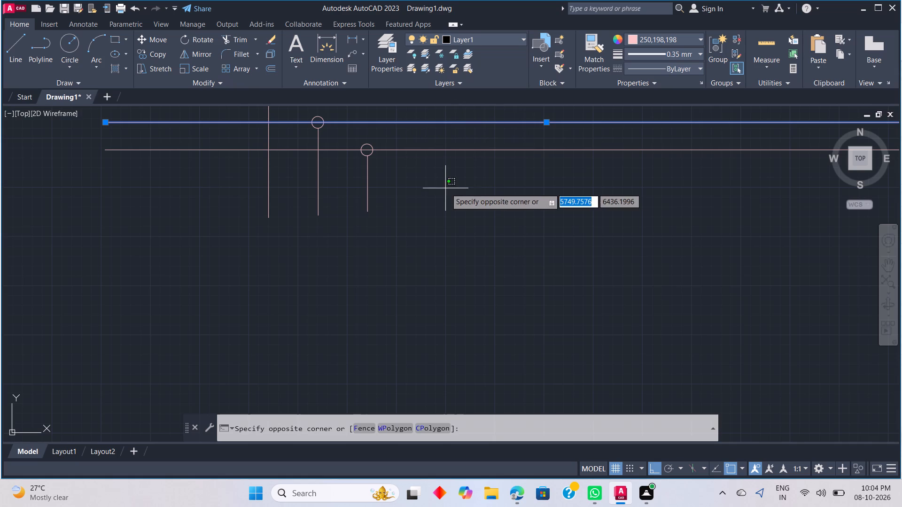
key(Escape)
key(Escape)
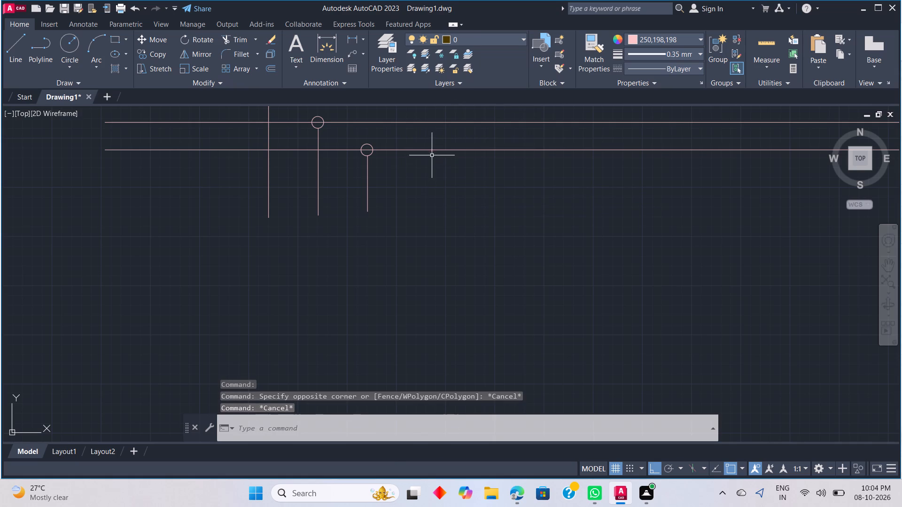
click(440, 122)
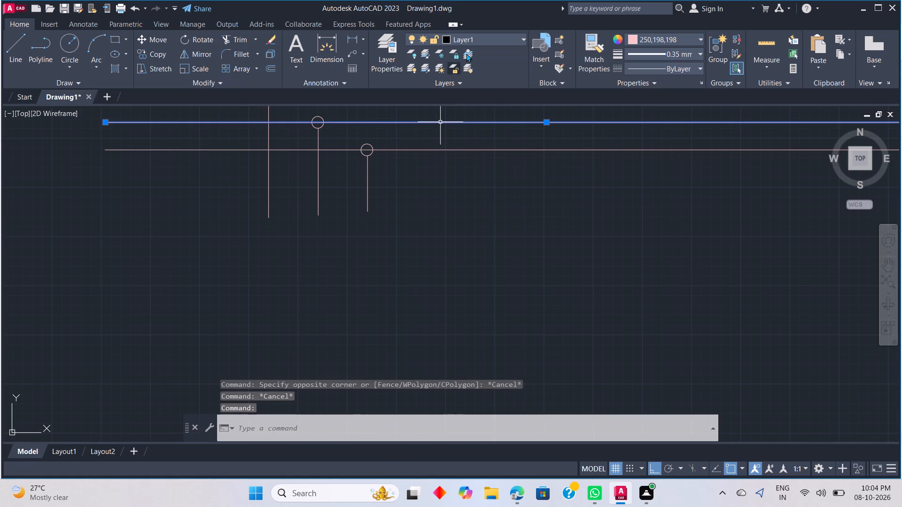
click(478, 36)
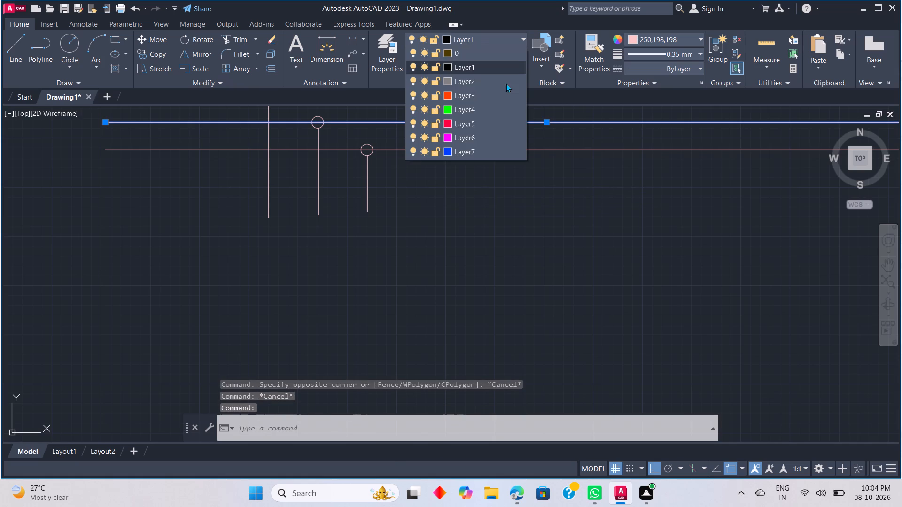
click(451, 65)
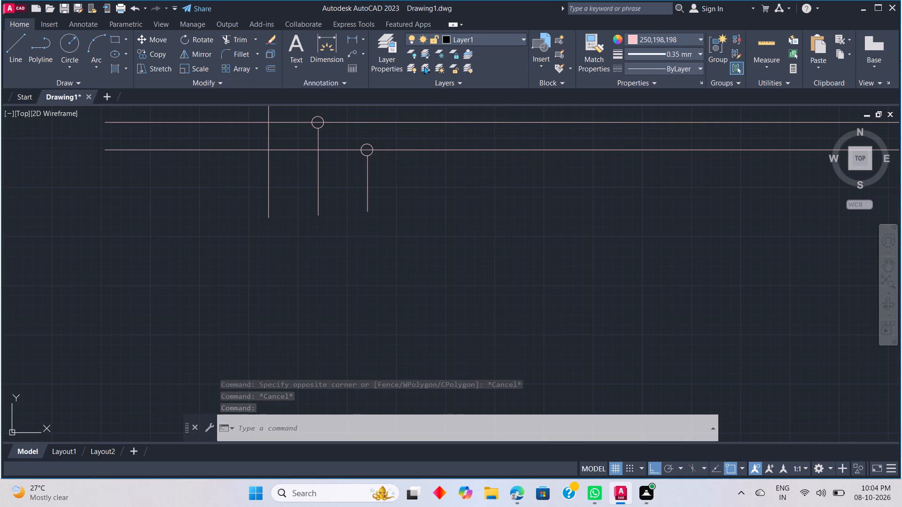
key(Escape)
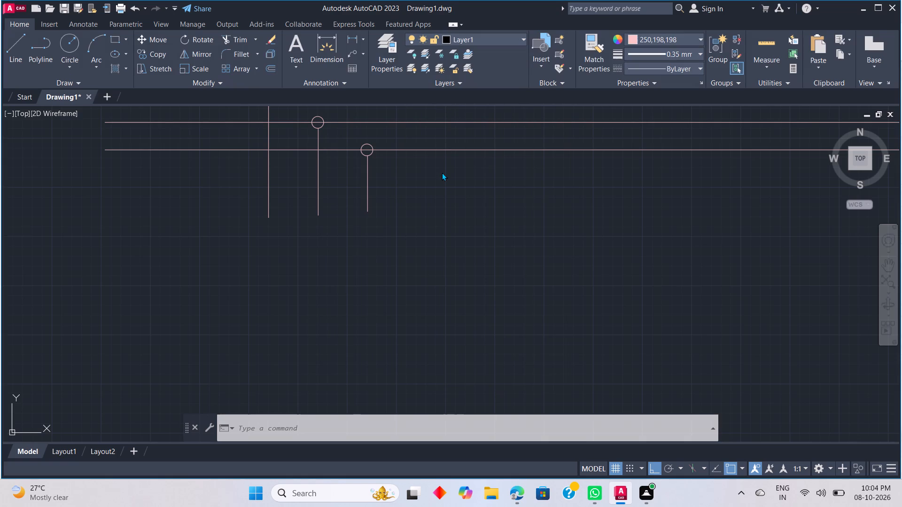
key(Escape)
Delete the middle horizontal line running through the second donut.
scroll(433, 135, down, 3)
middle_drag(434, 140, 435, 140)
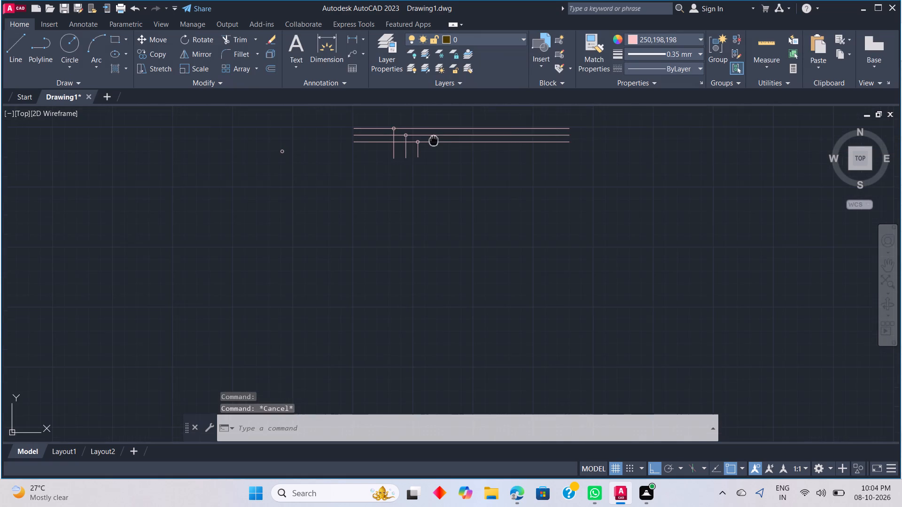
middle_drag(435, 140, 461, 237)
scroll(466, 251, up, 4)
middle_drag(468, 271, 471, 284)
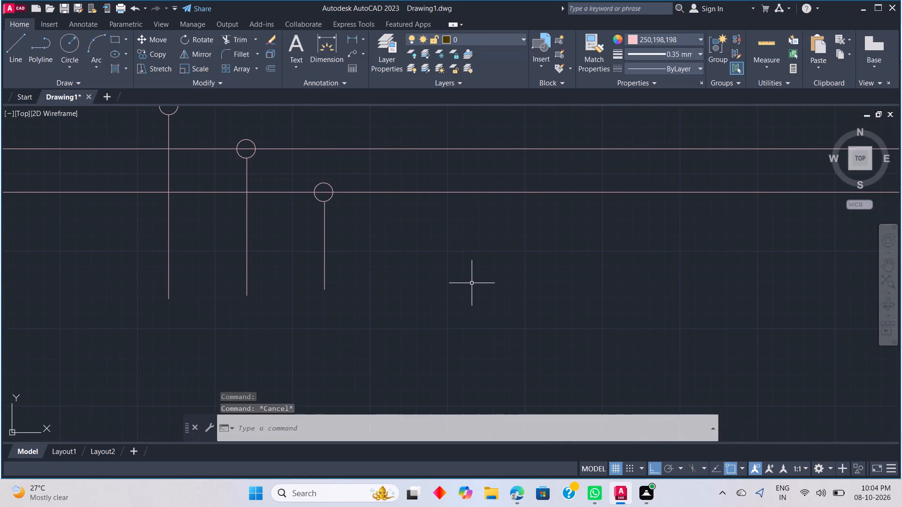
click(429, 147)
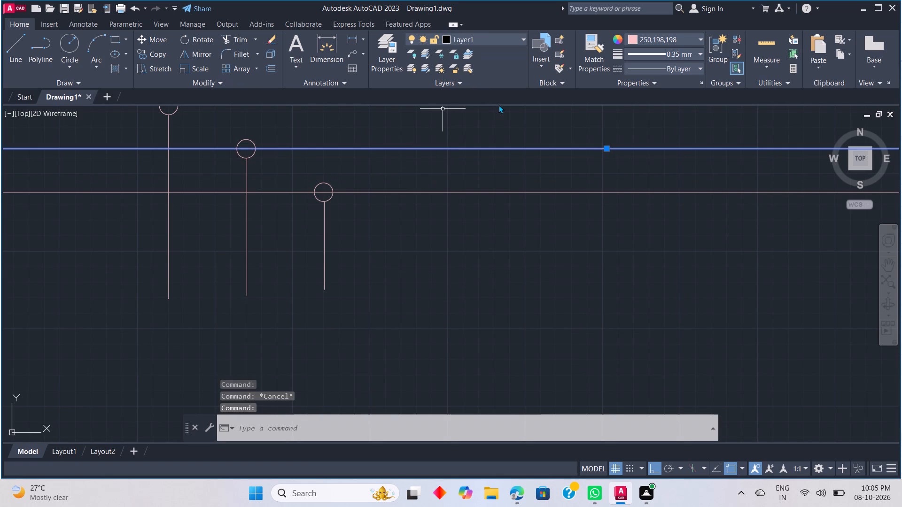
key(Delete)
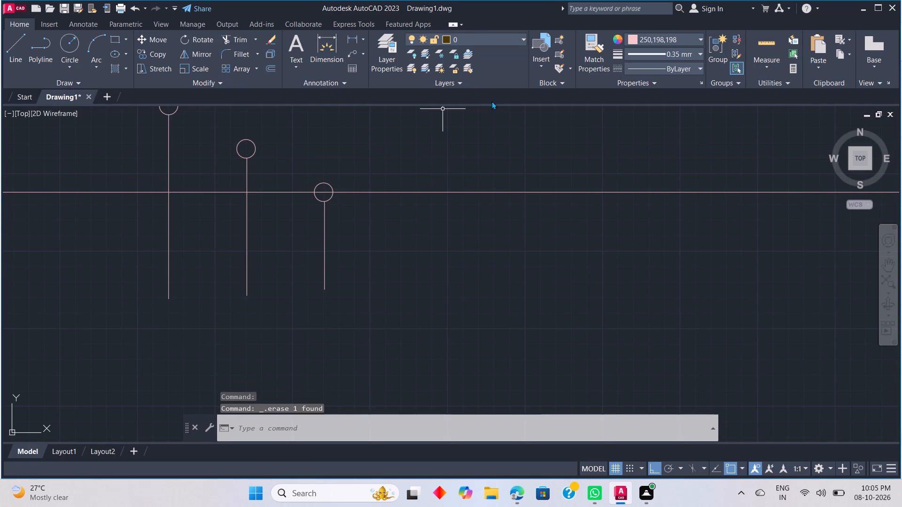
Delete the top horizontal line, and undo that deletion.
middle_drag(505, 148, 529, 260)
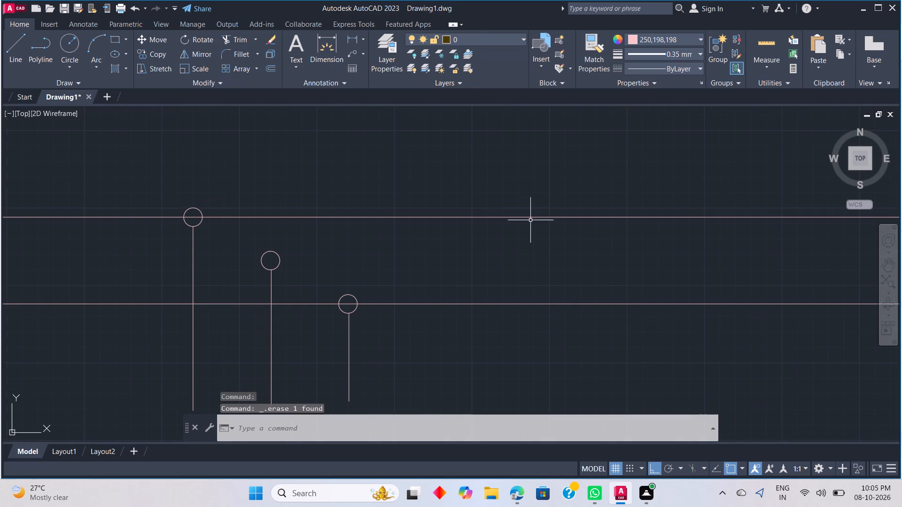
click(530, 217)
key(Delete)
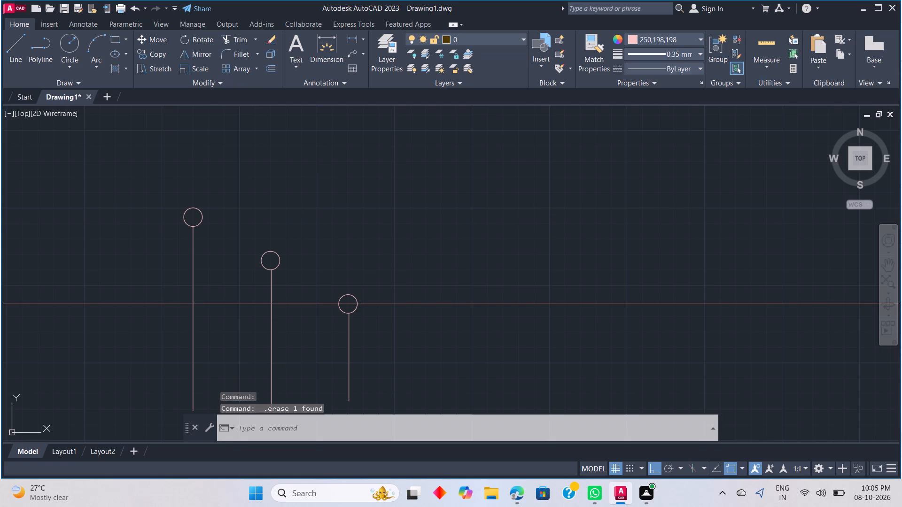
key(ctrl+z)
Offset the top horizontal line 35 units downward with the Through option, making Layer1 the current layer during the command.
key(o)
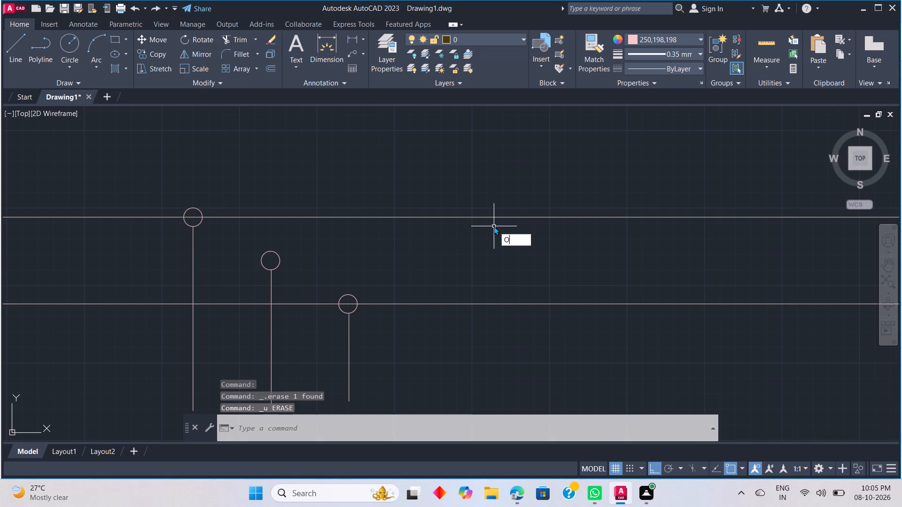
text(FF)
key(space)
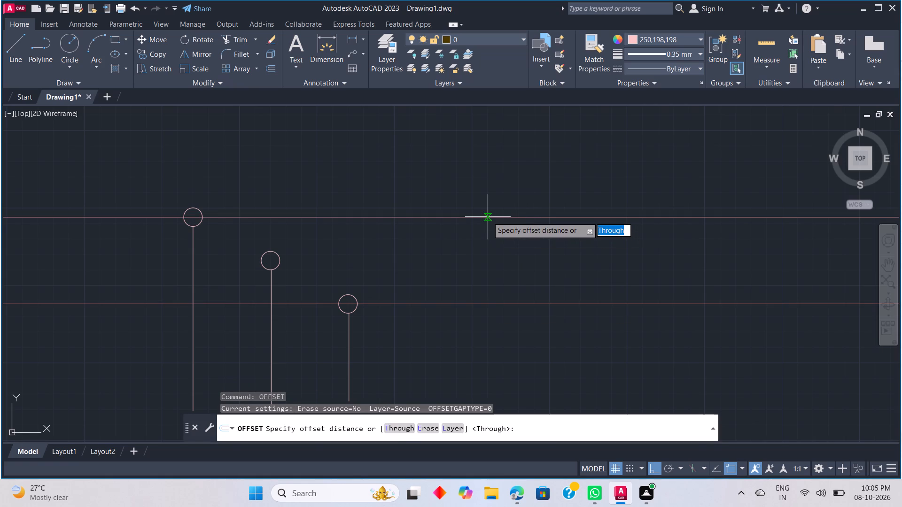
click(405, 426)
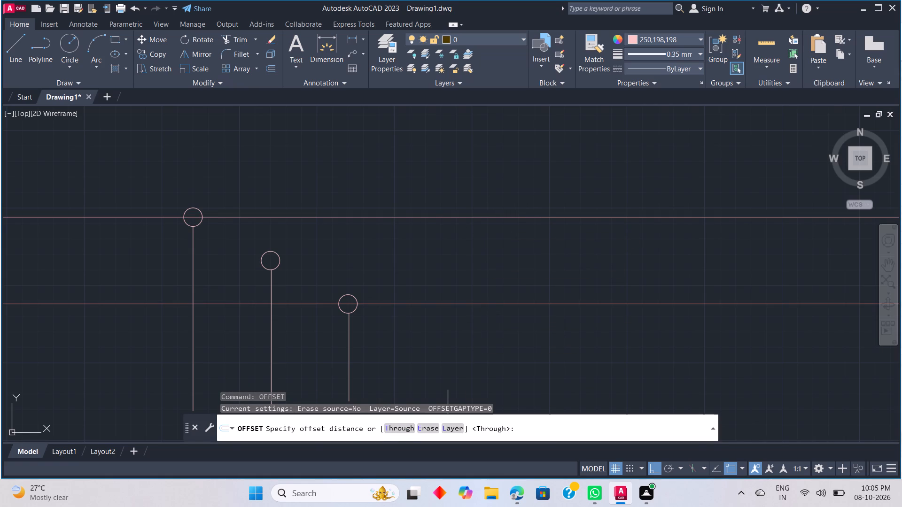
click(435, 215)
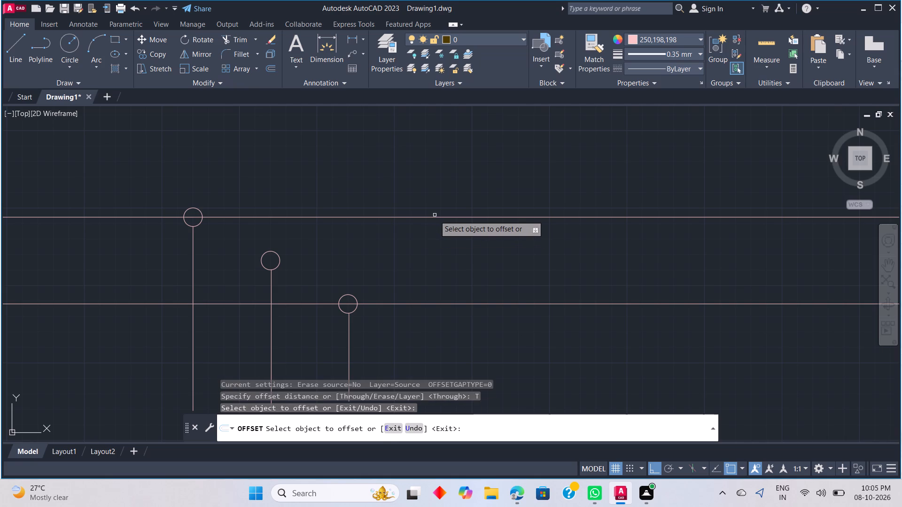
click(442, 217)
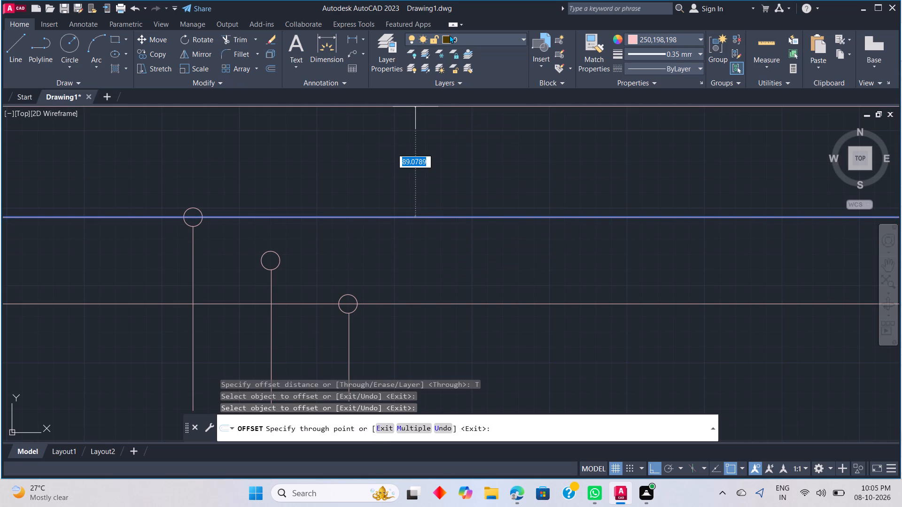
click(471, 33)
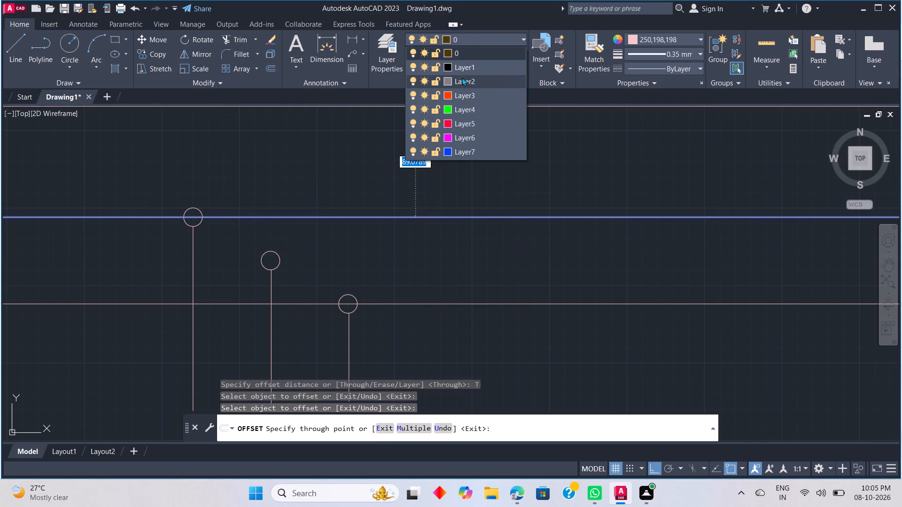
click(460, 68)
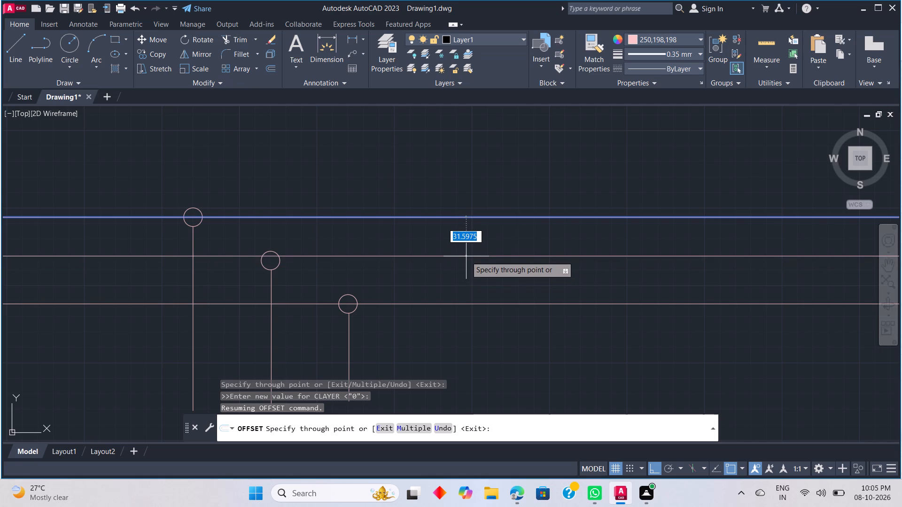
text(35)
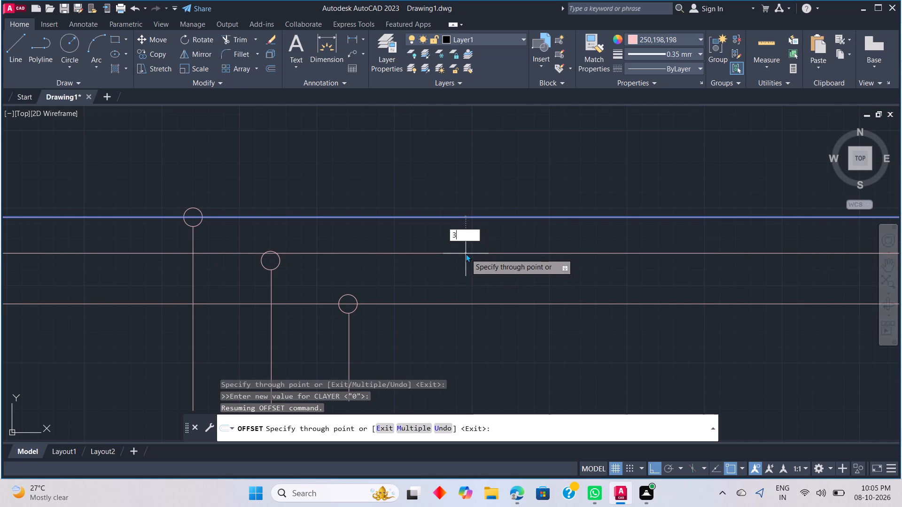
key(Return)
scroll(466, 253, up, 1)
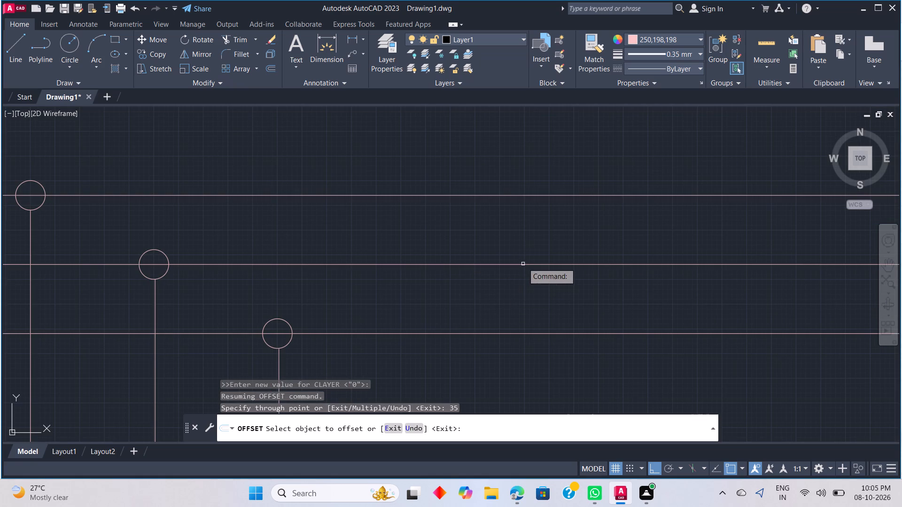
click(523, 263)
key(Escape)
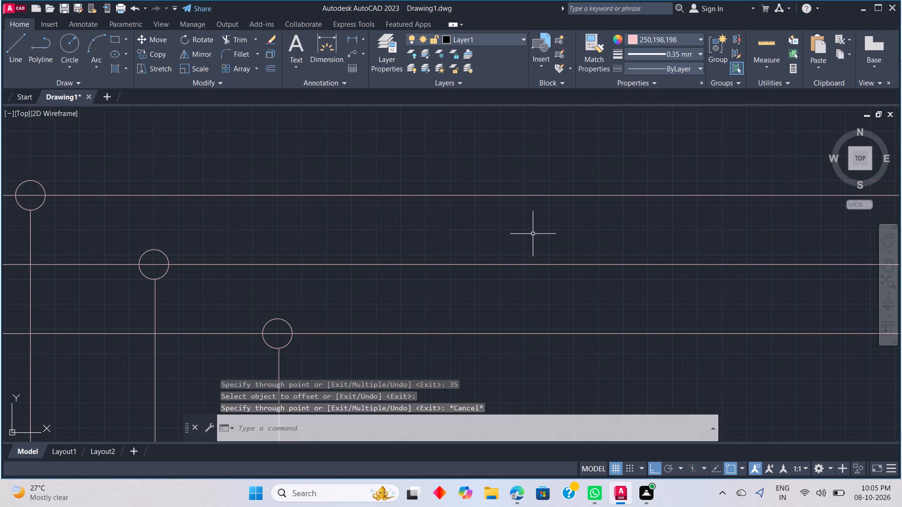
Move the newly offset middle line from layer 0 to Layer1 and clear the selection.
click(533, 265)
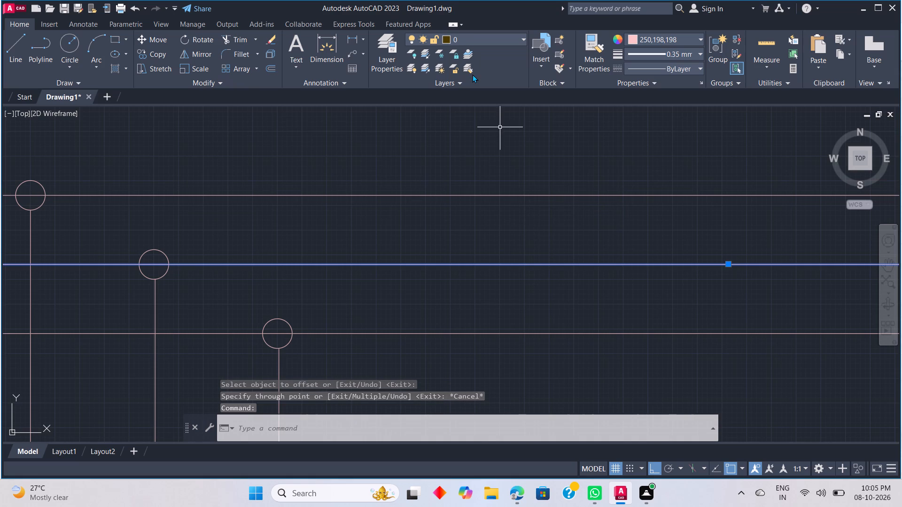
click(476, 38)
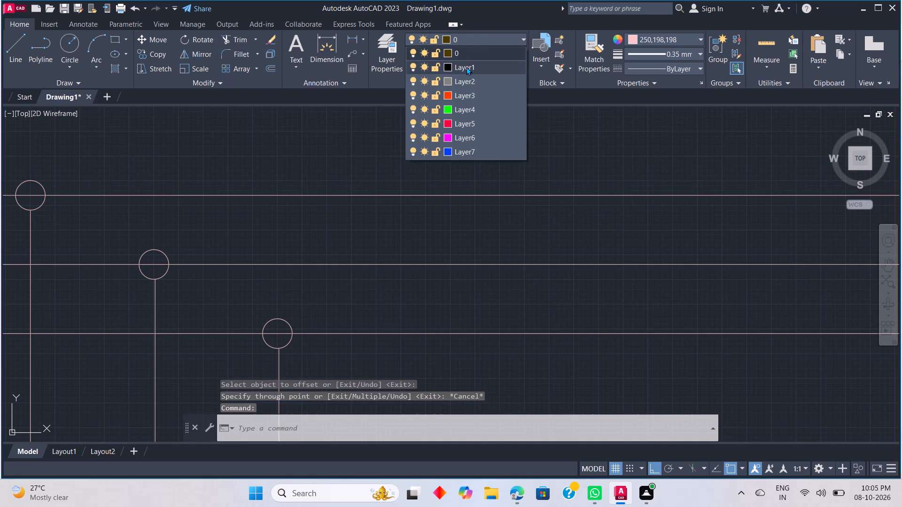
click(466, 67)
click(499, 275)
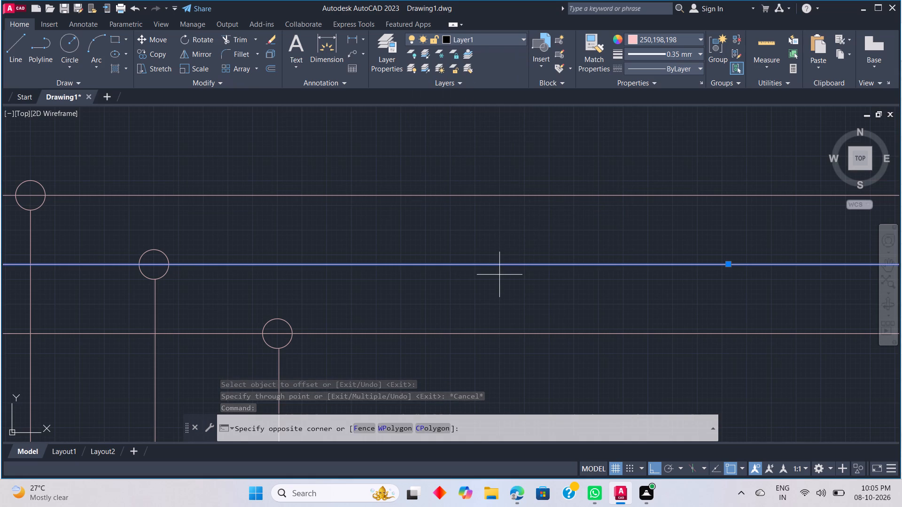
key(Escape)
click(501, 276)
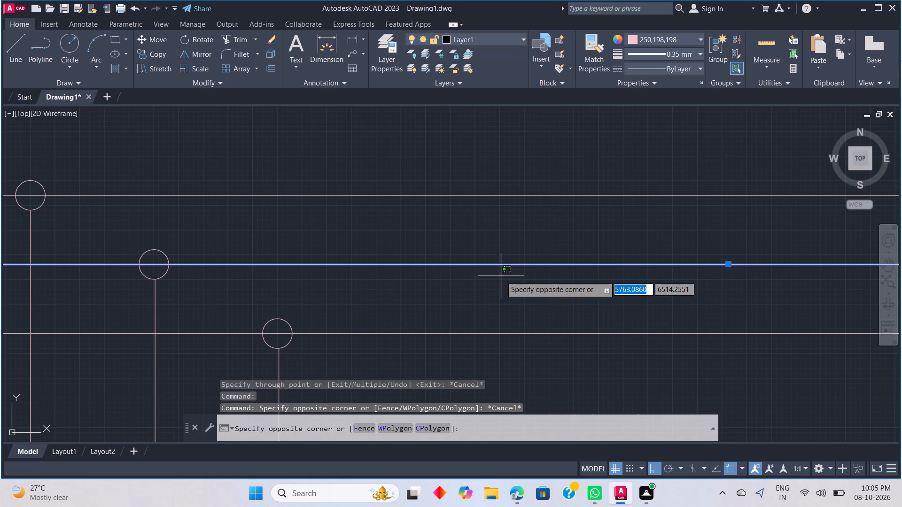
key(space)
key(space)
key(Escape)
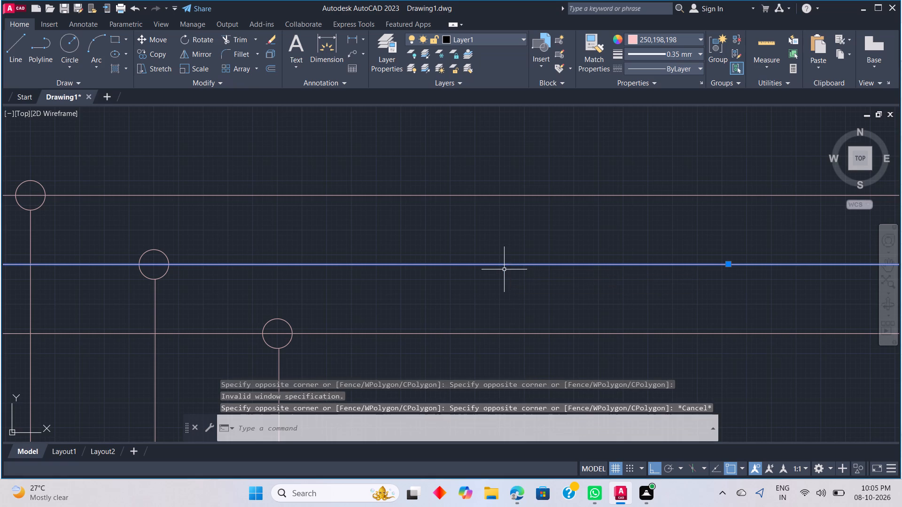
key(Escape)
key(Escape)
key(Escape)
Delete the offset middle line between the top and lowest horizontal lines.
click(464, 264)
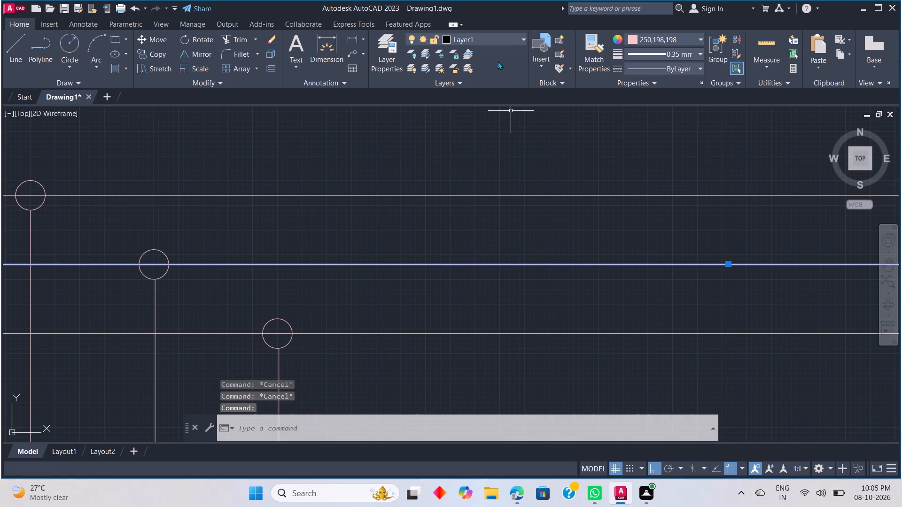
key(Delete)
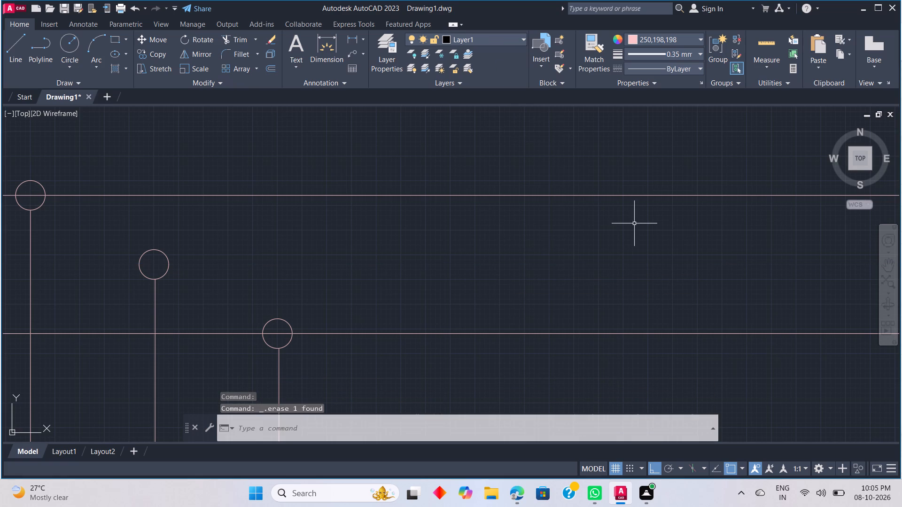
Set the current object colour to black (0,0,0), keeping Layer1 as the current layer.
scroll(353, 346, down, 2)
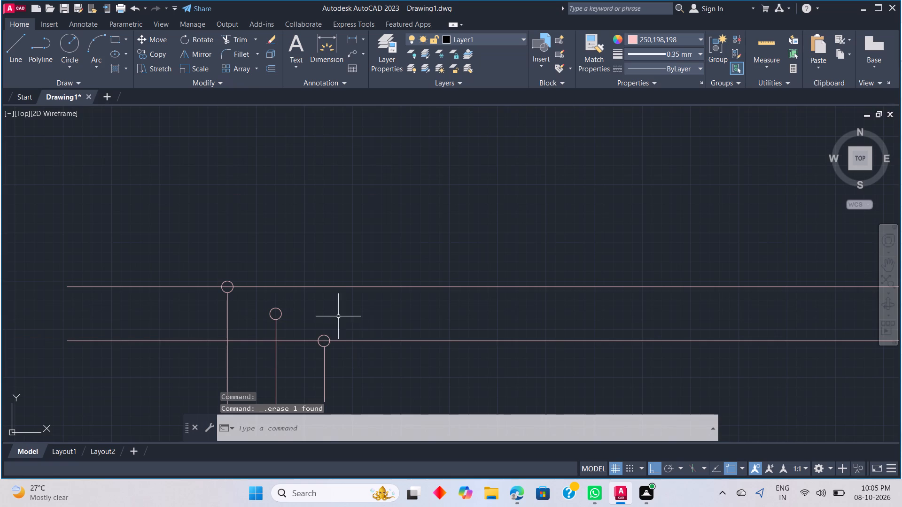
middle_click(325, 314)
middle_drag(325, 314, 499, 271)
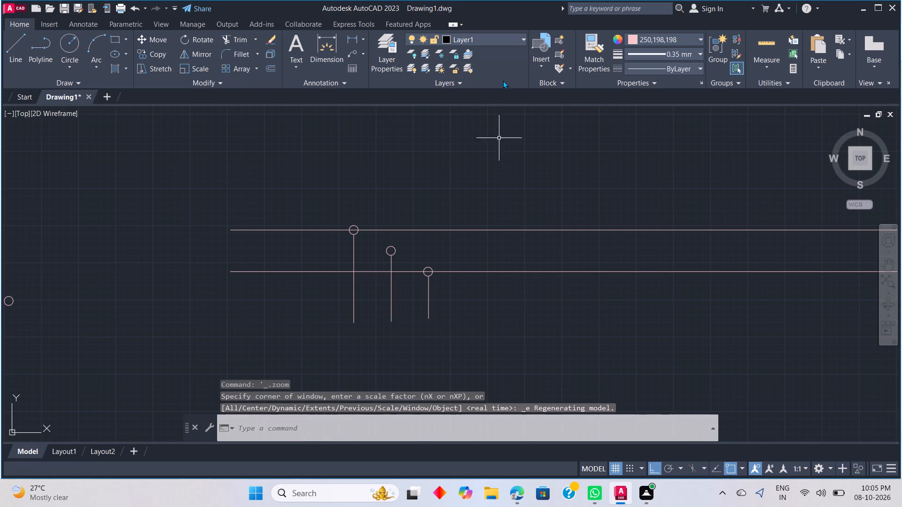
click(483, 34)
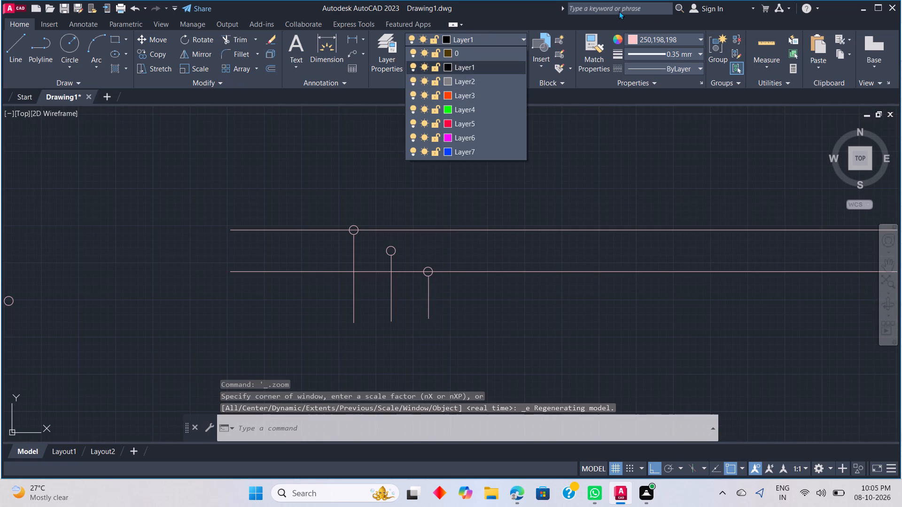
click(682, 35)
click(700, 35)
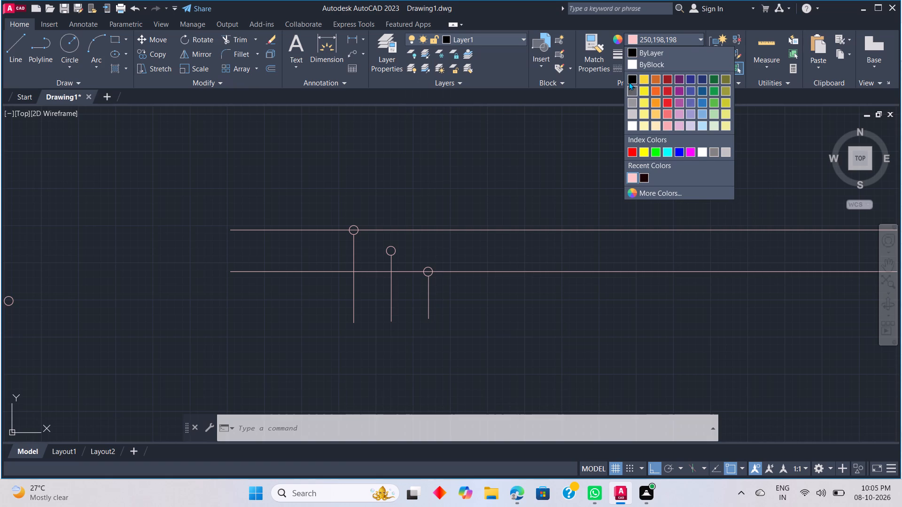
click(630, 79)
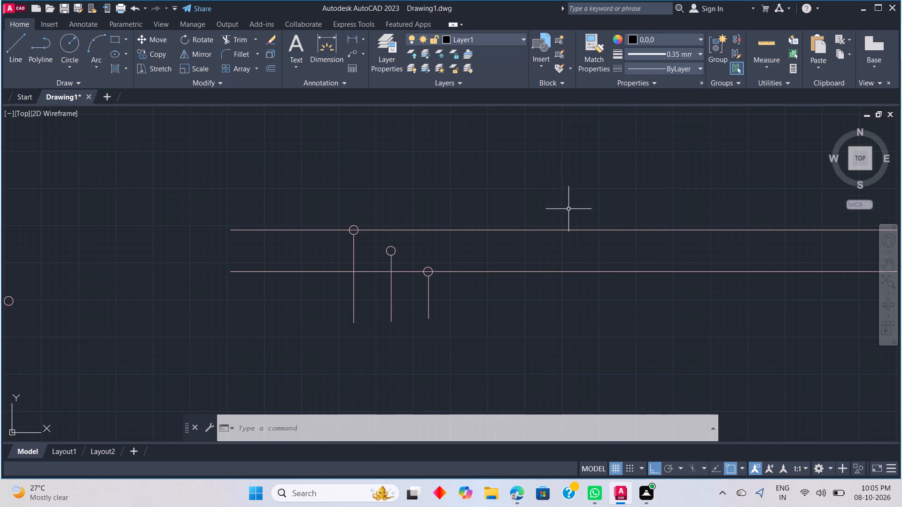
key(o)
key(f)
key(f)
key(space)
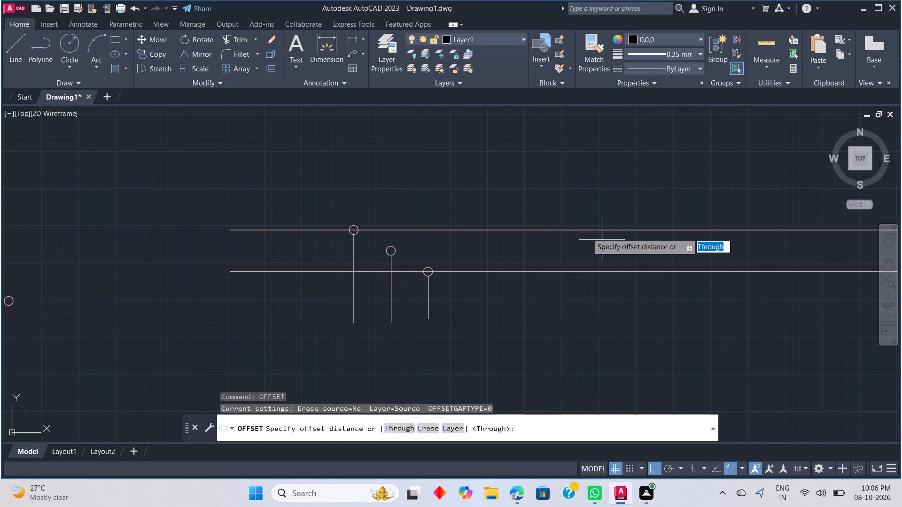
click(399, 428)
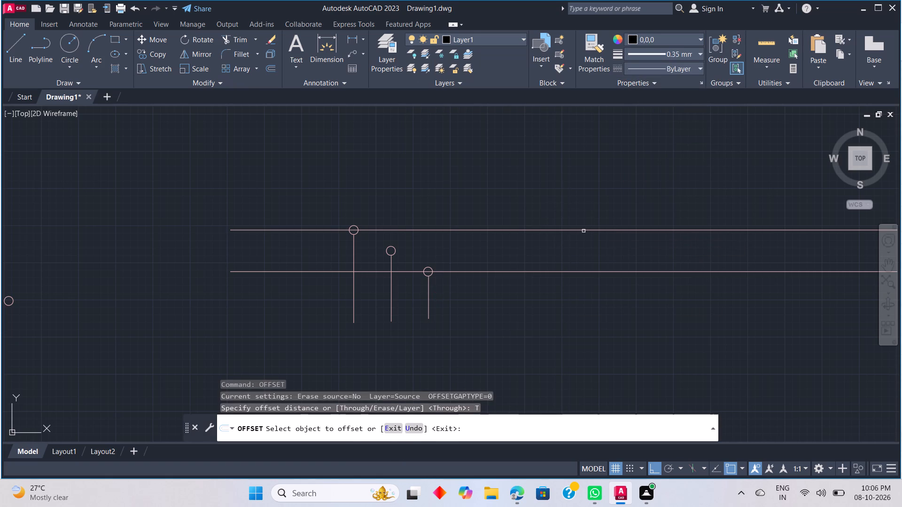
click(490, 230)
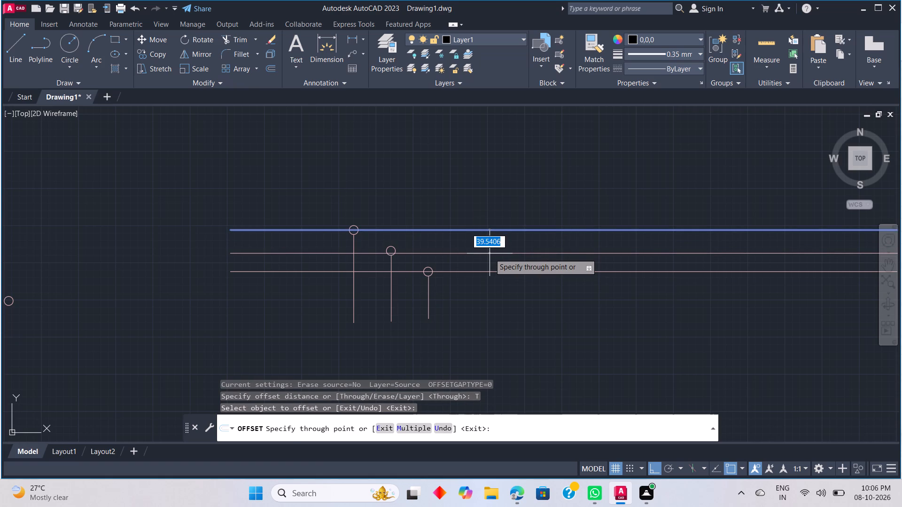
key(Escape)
Draw a black line from the top line's left end 35 units down, continuing horizontally about 1121 units to align with its right end.
key(l)
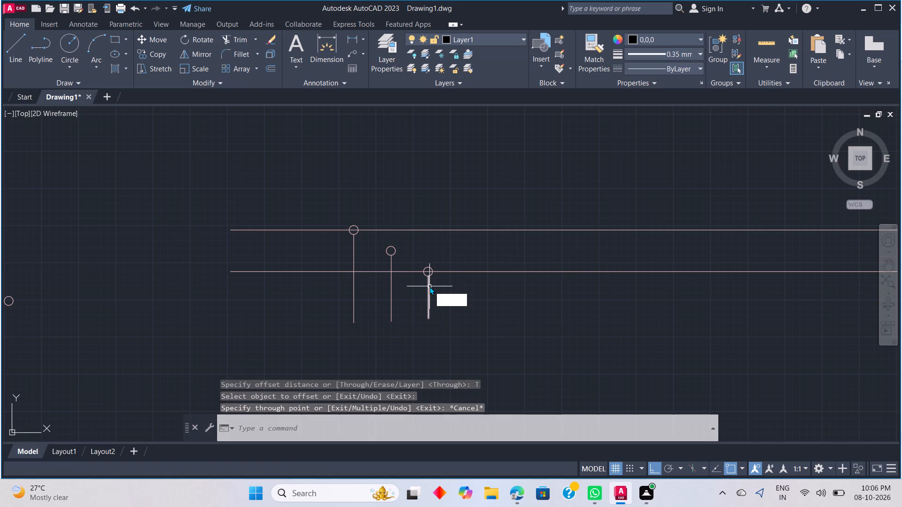
key(space)
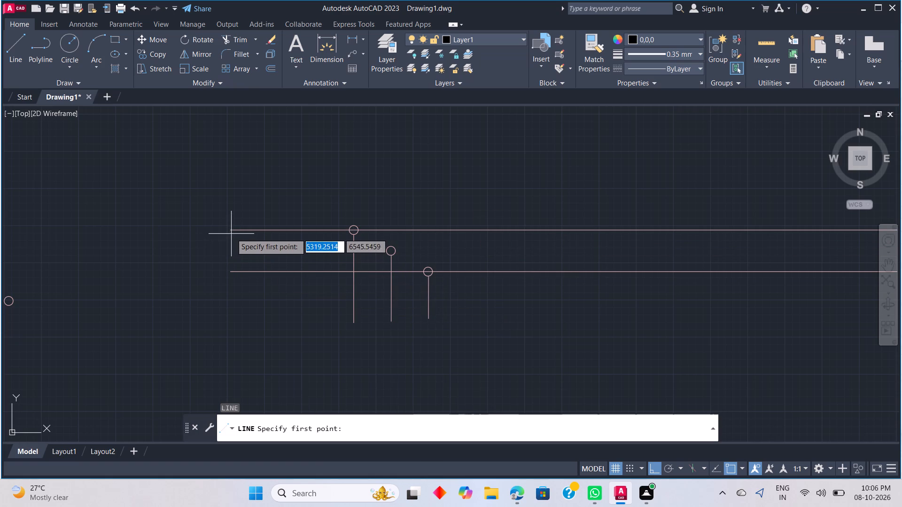
click(232, 232)
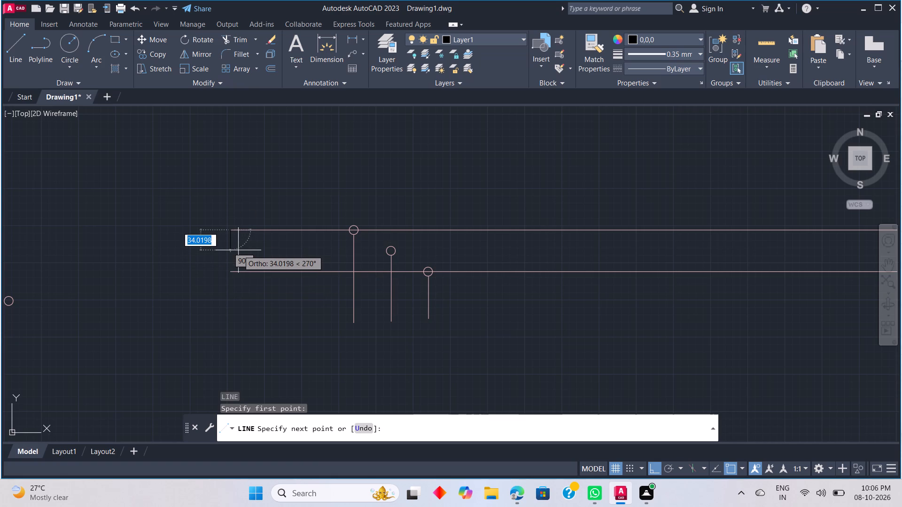
text(35)
key(Return)
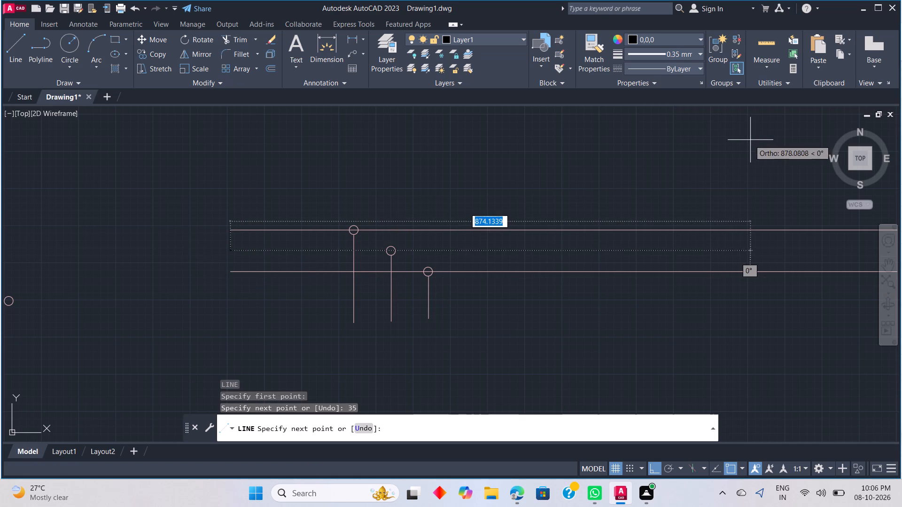
middle_drag(654, 169, 597, 177)
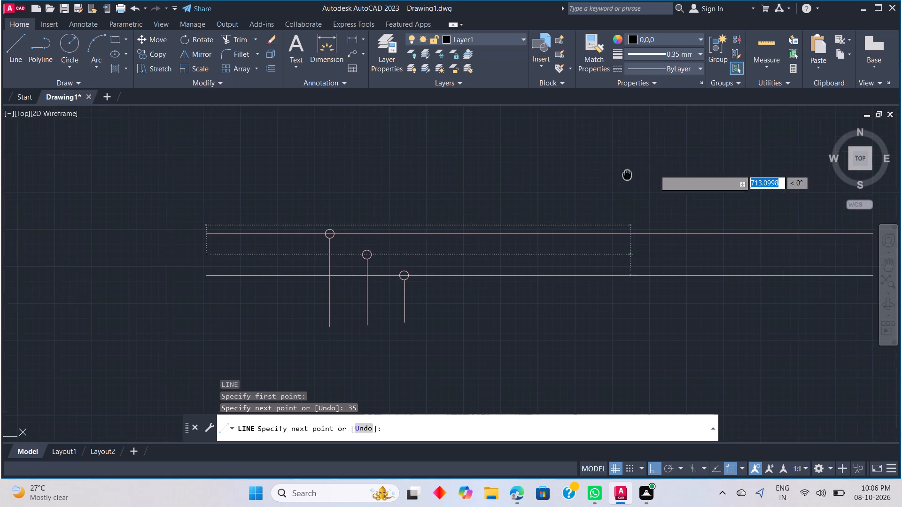
middle_drag(597, 177, 466, 204)
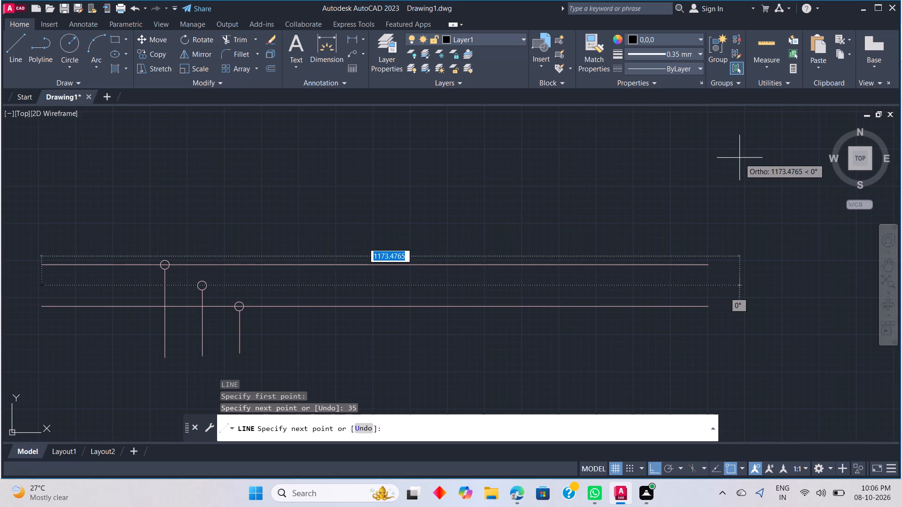
click(708, 282)
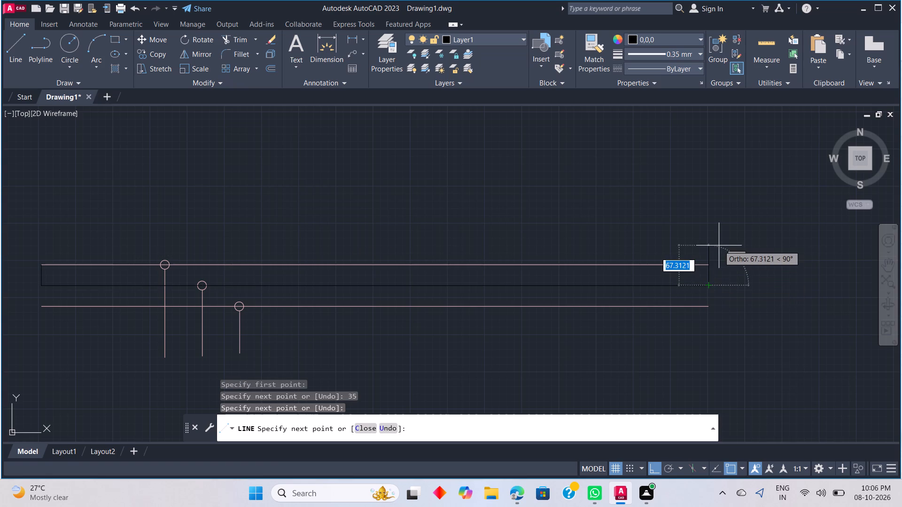
key(Escape)
Delete the old pink lowest horizontal line beneath the black middle line.
scroll(502, 300, down, 1)
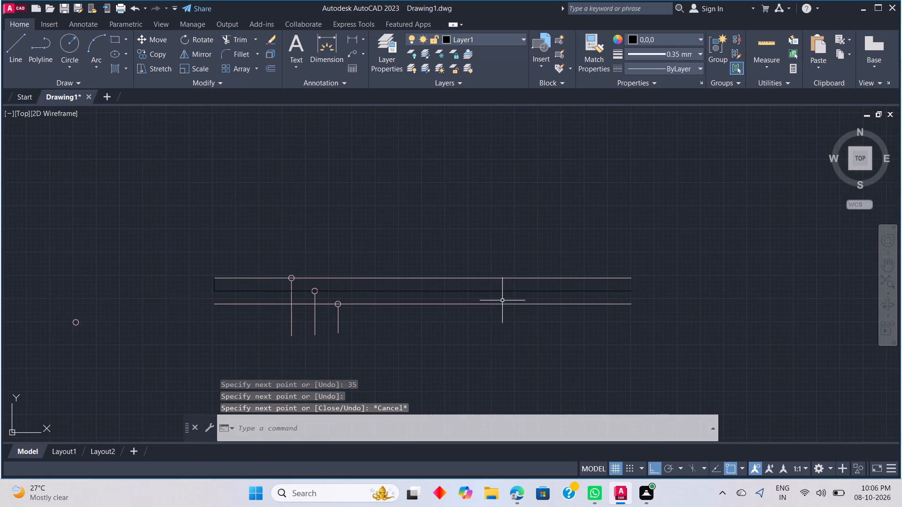
click(440, 306)
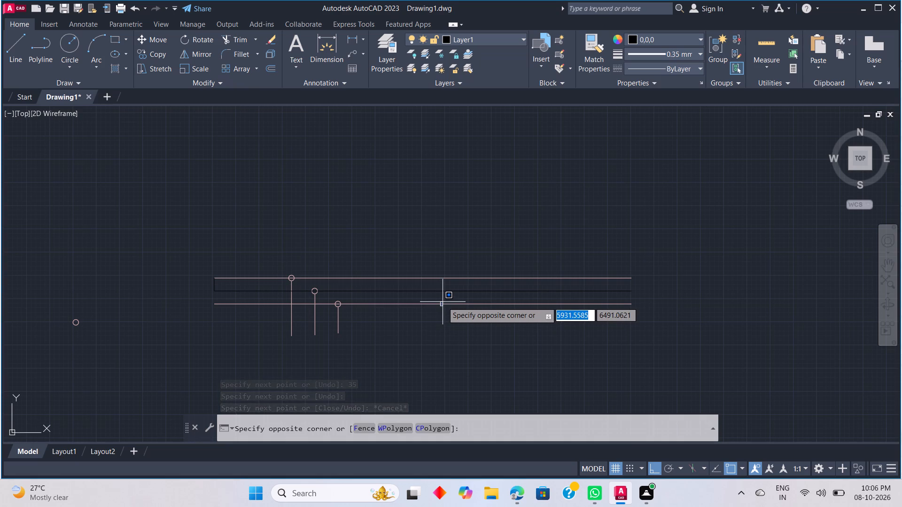
key(Delete)
click(443, 303)
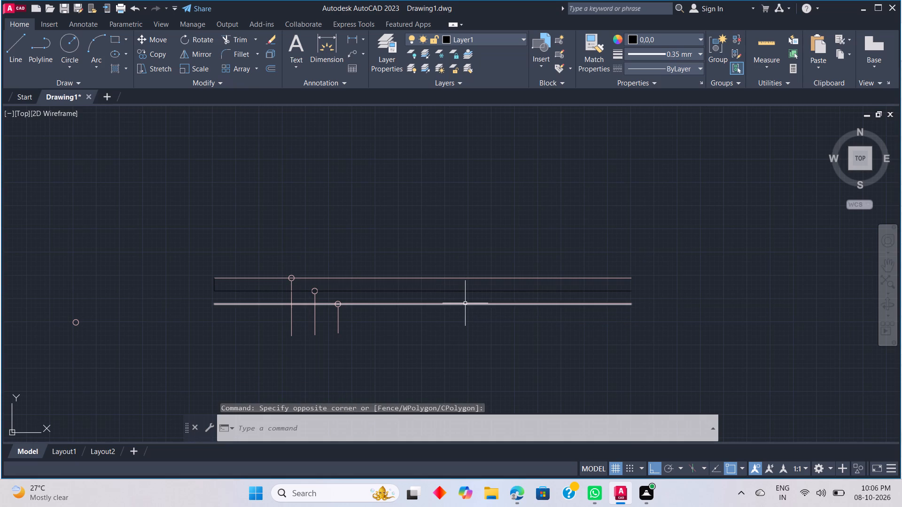
click(465, 303)
key(Delete)
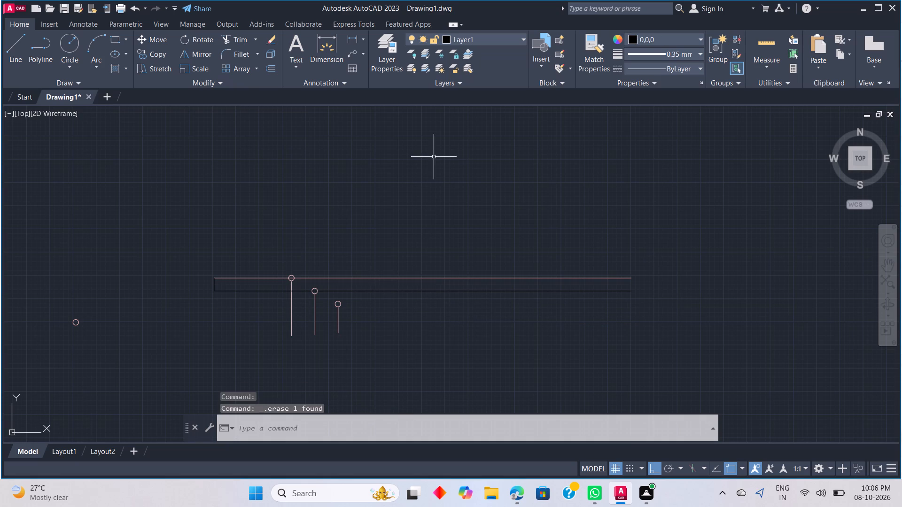
Make Layer2 the current layer.
click(499, 40)
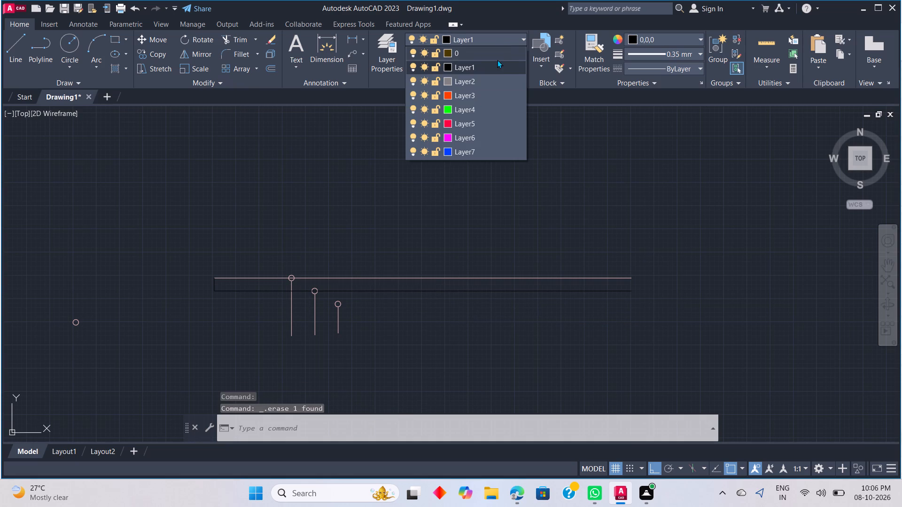
click(480, 83)
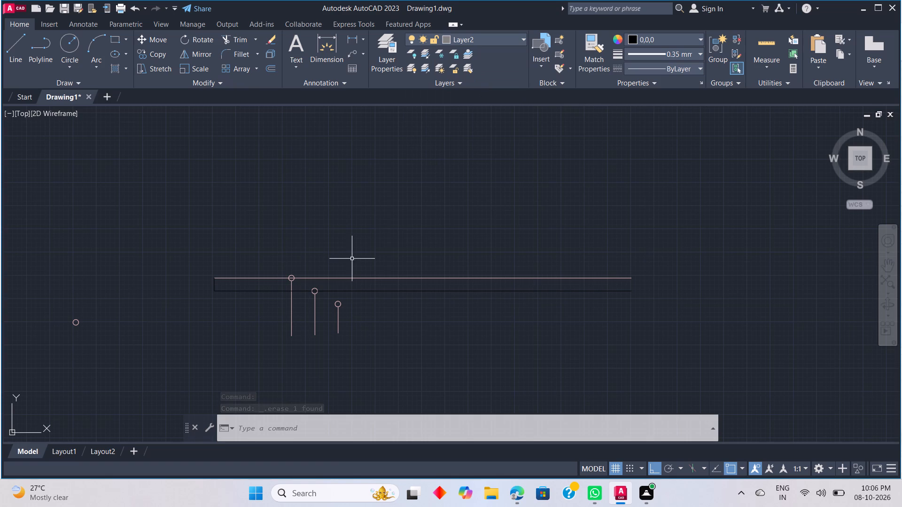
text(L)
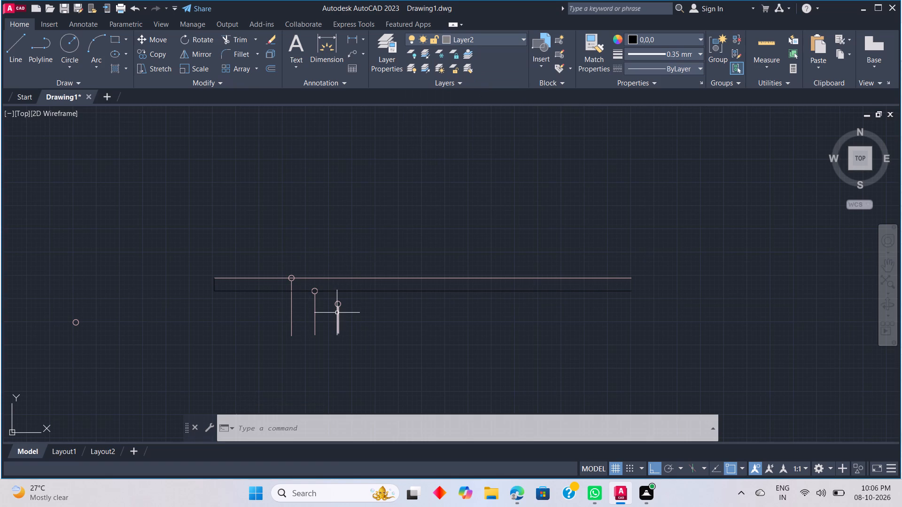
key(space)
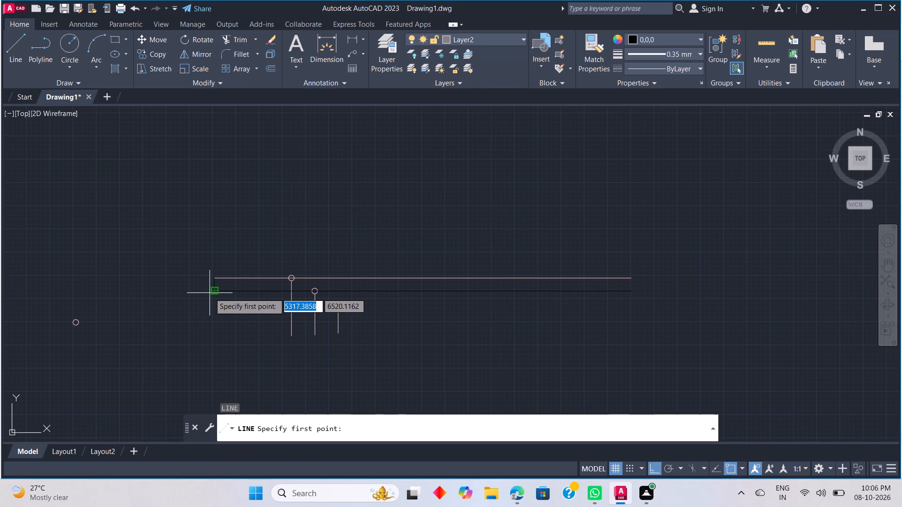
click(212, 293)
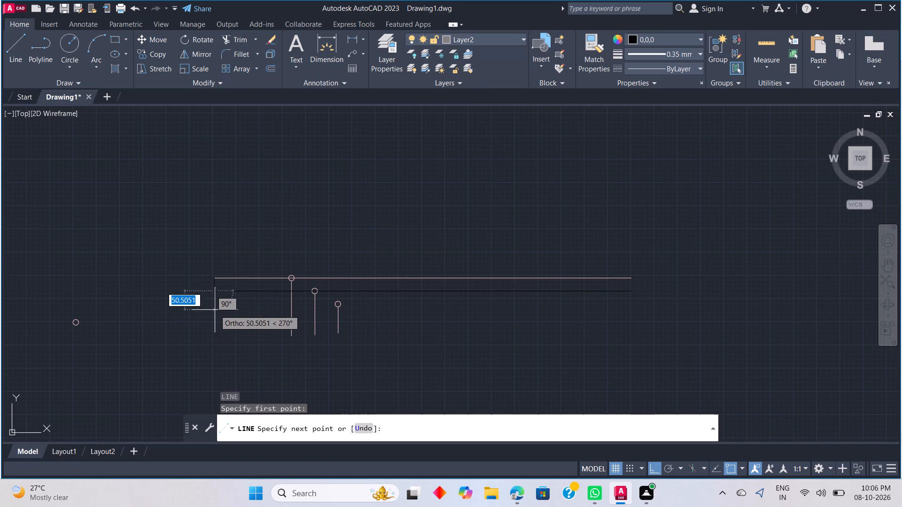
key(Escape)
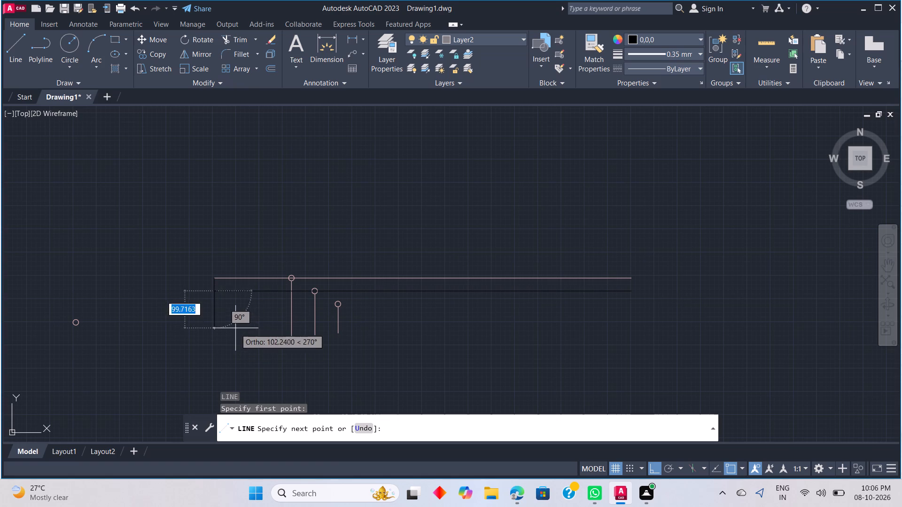
Set the current object colour to grey 99,100,102.
click(684, 41)
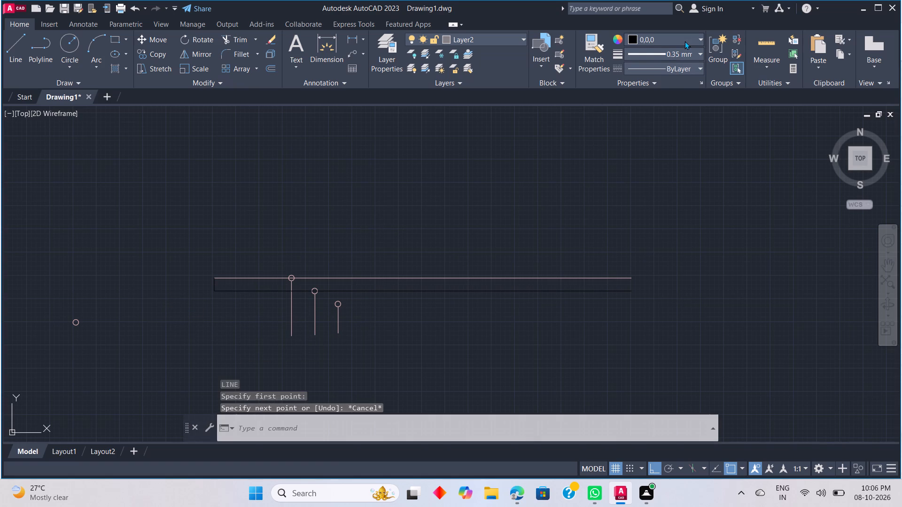
click(633, 89)
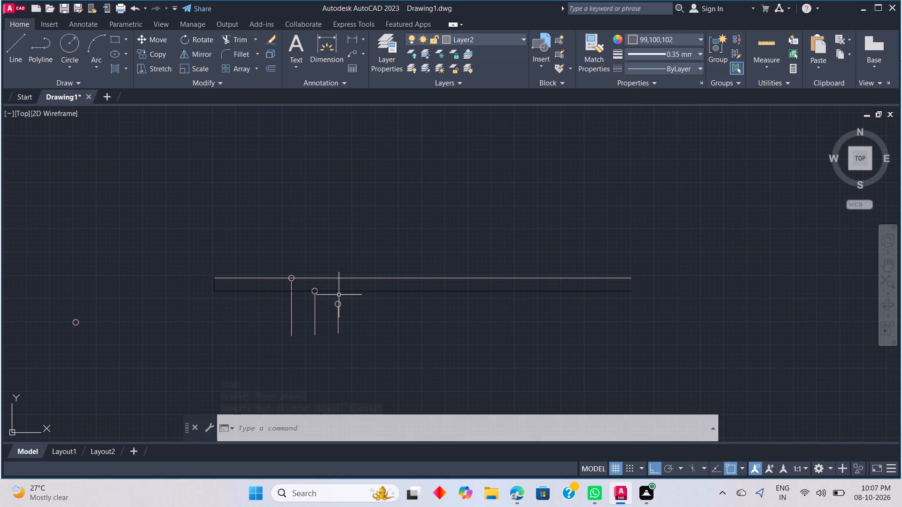
Draw a grey line from the middle line's left end 35 units down, continuing horizontally about 1121 units to align with its right end.
key(l)
key(space)
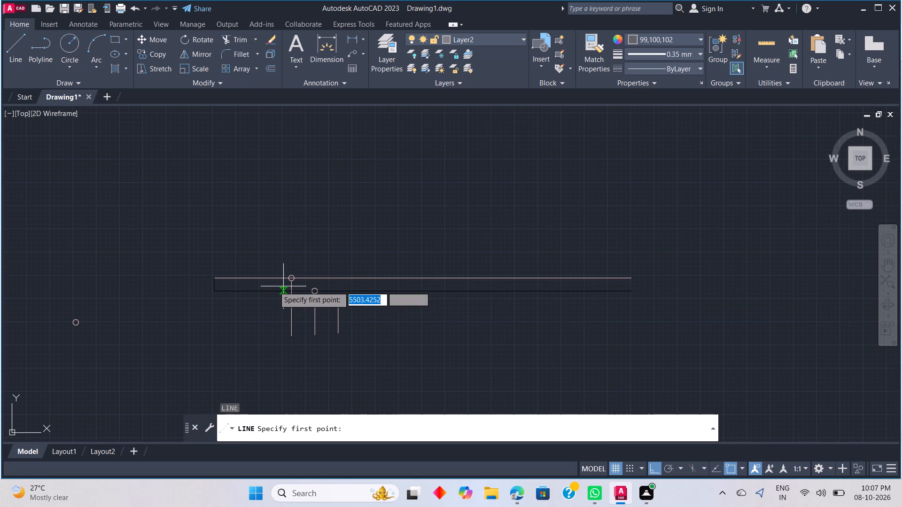
click(217, 291)
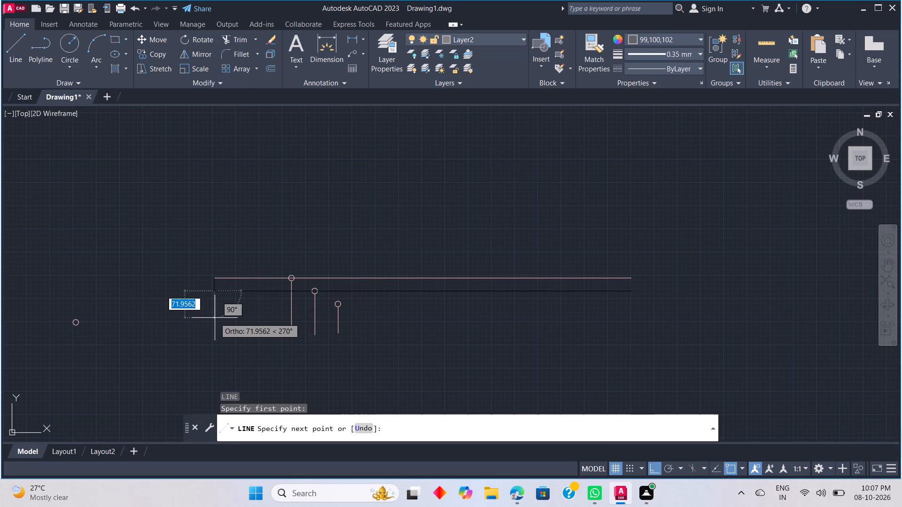
text(35)
key(Return)
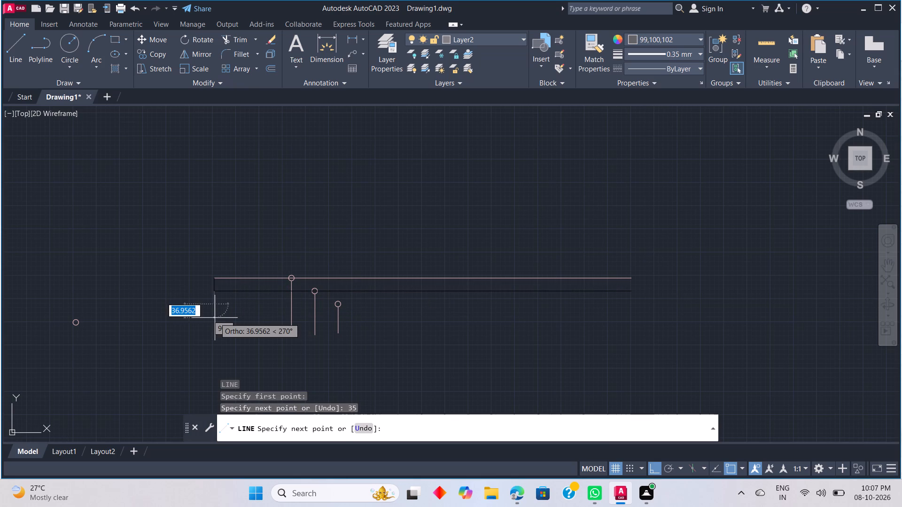
click(631, 311)
key(Escape)
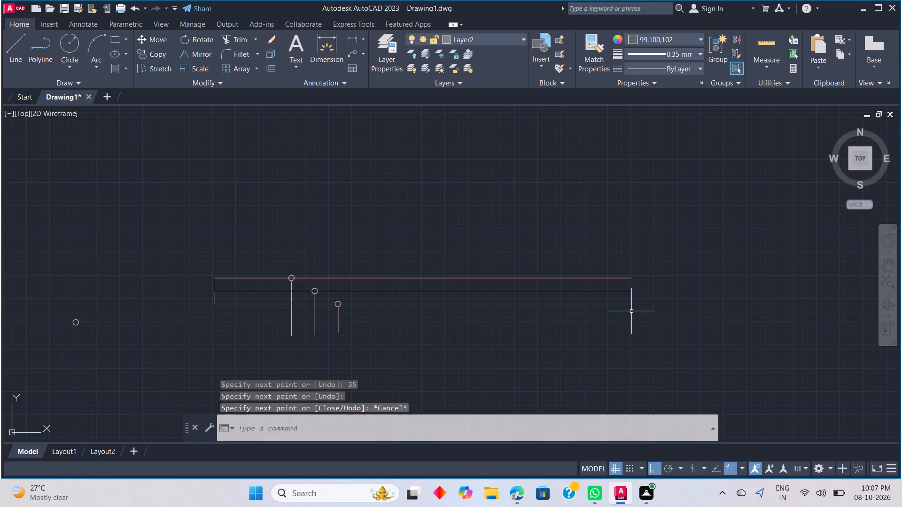
Delete the three vertical drop lines below the staggered donuts on the horizontal lines.
scroll(338, 314, up, 2)
scroll(297, 293, down, 1)
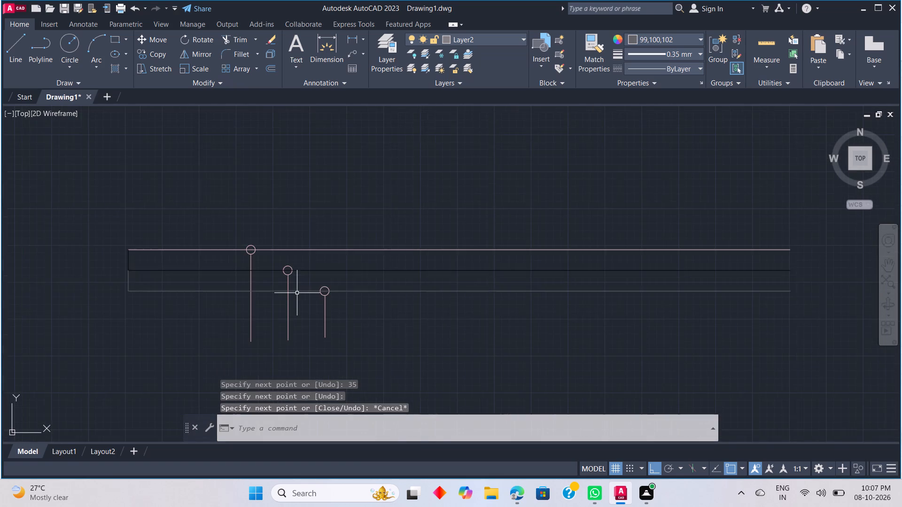
scroll(297, 293, down, 1)
middle_drag(297, 300, 420, 341)
scroll(396, 318, up, 2)
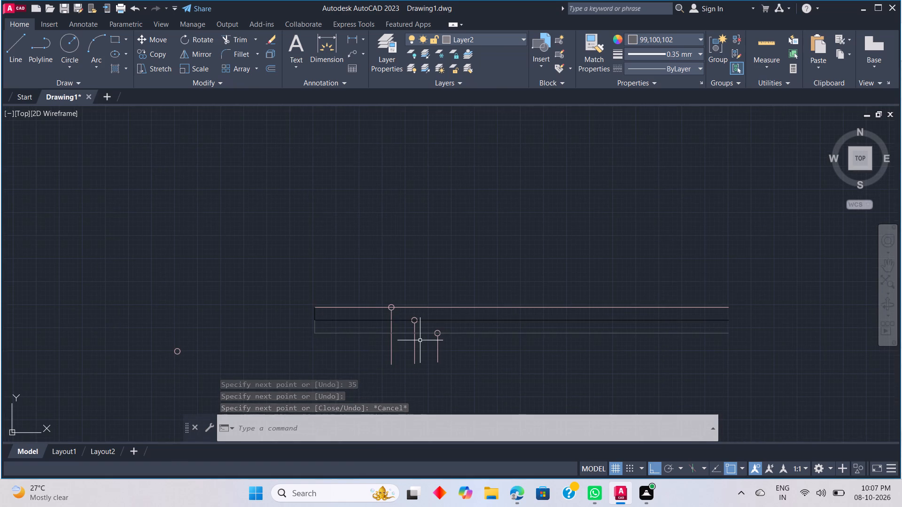
scroll(395, 316, up, 1)
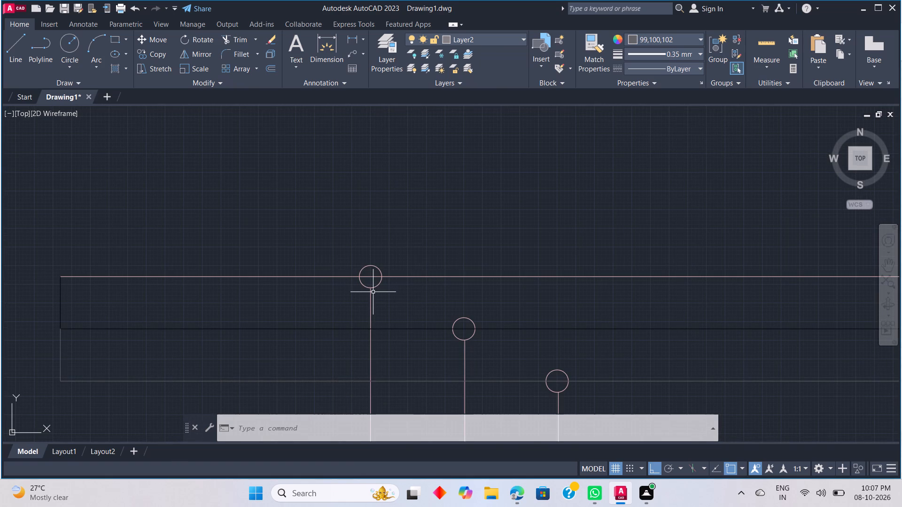
click(370, 303)
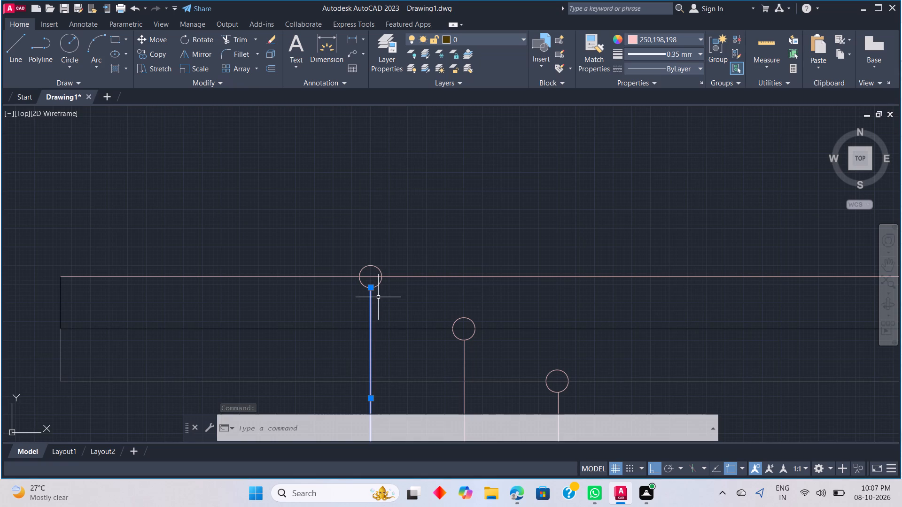
key(BackSpace)
key(BackSpace)
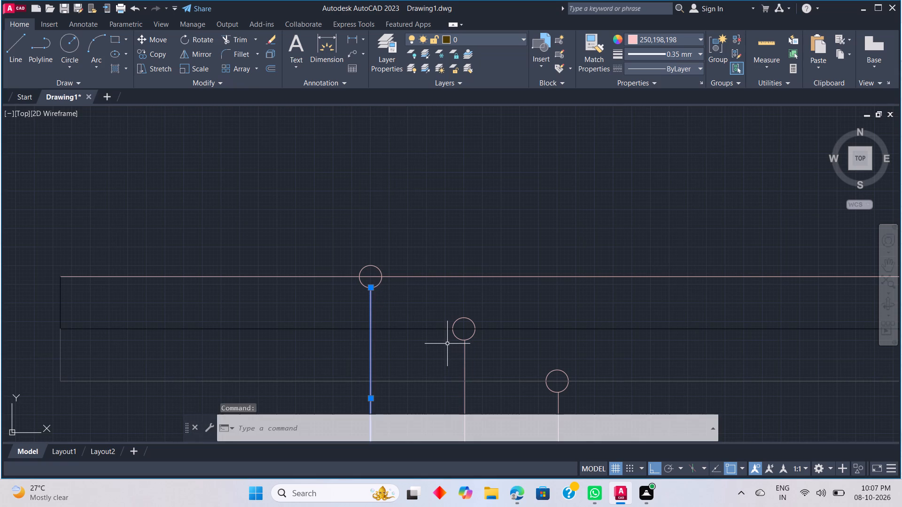
key(Delete)
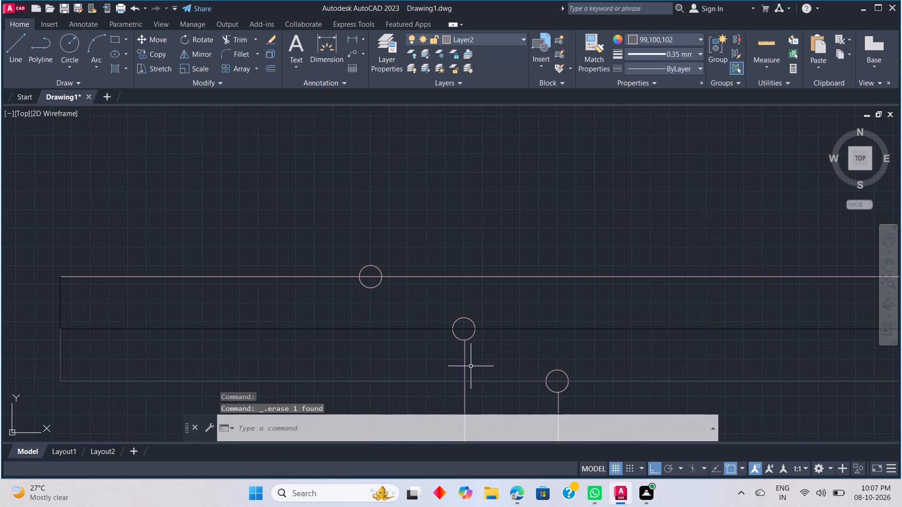
click(466, 363)
key(Delete)
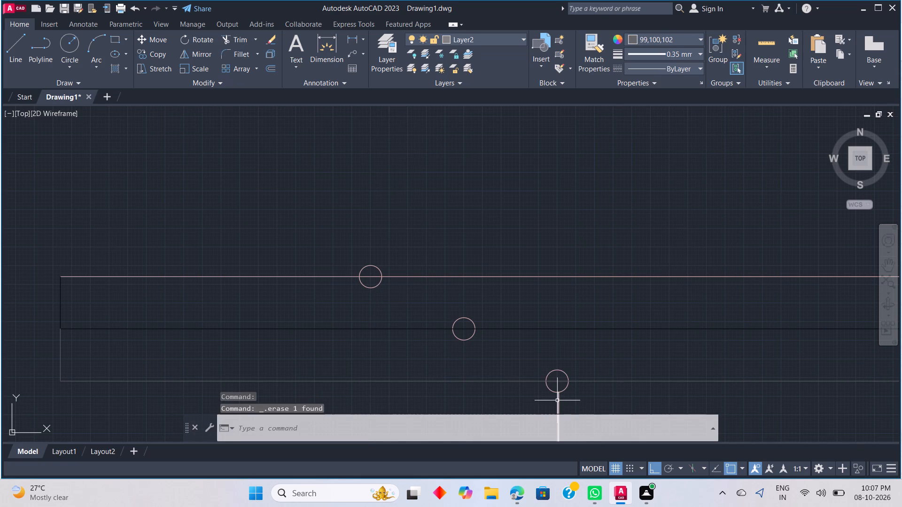
click(557, 402)
key(Delete)
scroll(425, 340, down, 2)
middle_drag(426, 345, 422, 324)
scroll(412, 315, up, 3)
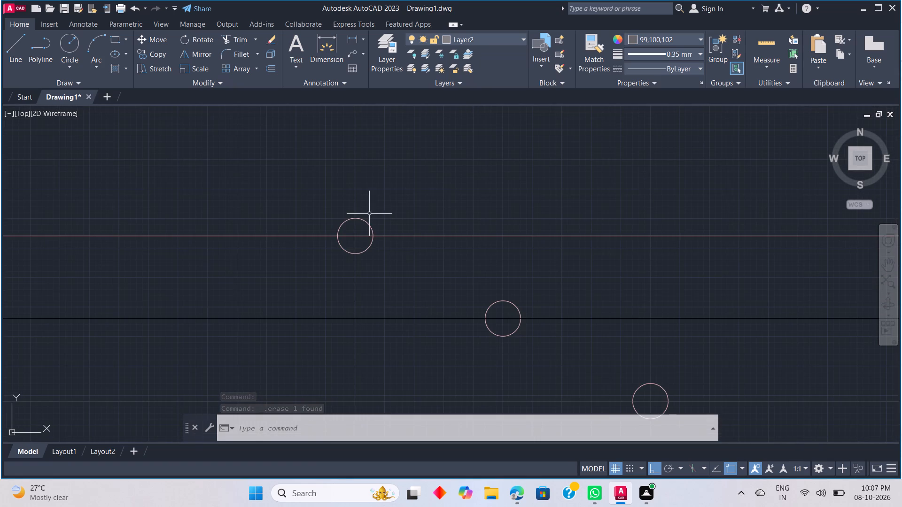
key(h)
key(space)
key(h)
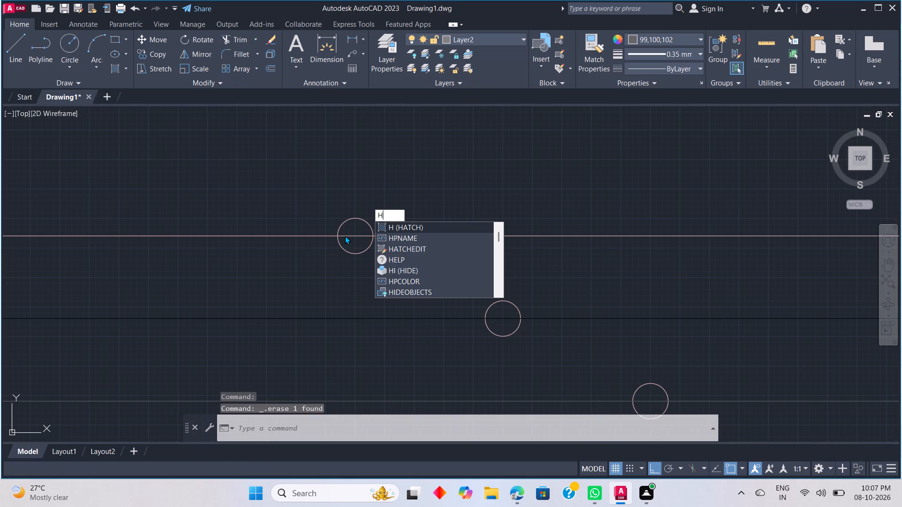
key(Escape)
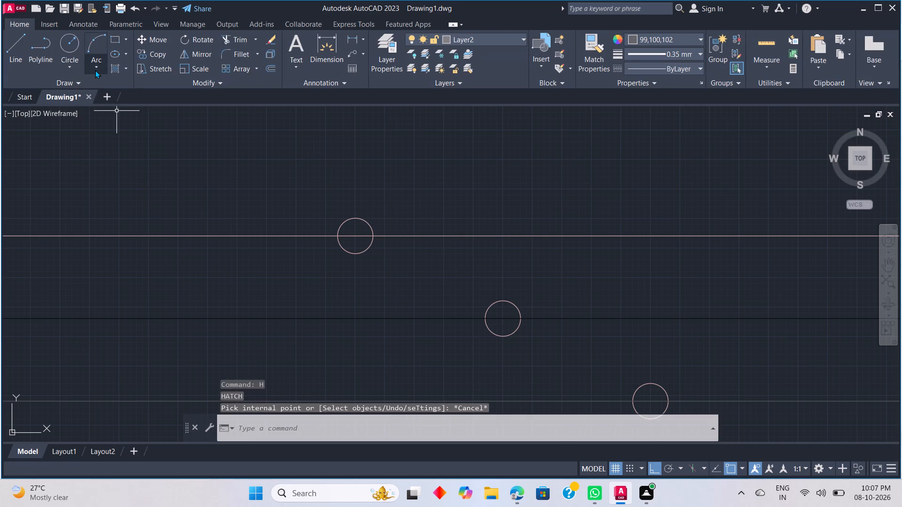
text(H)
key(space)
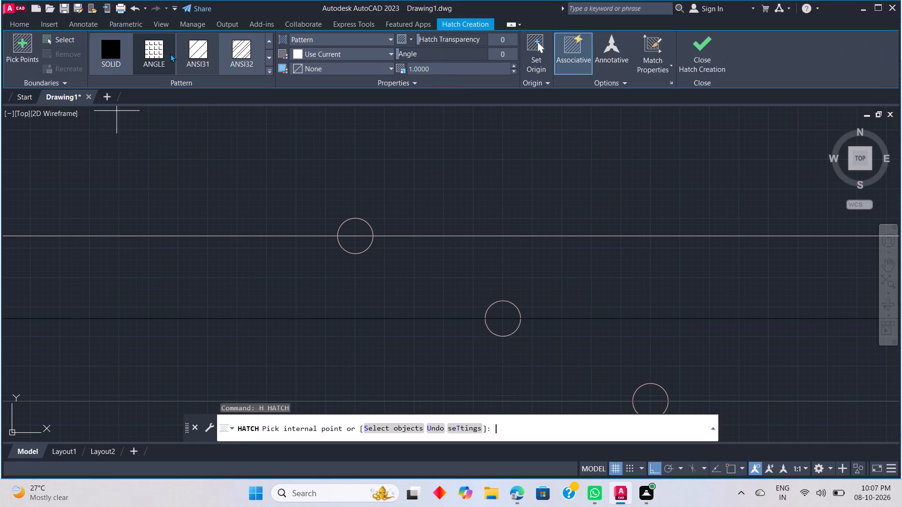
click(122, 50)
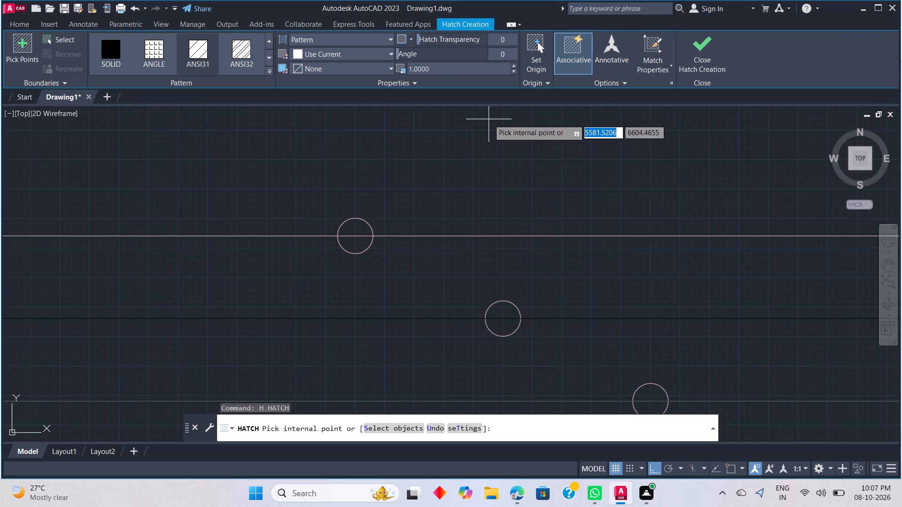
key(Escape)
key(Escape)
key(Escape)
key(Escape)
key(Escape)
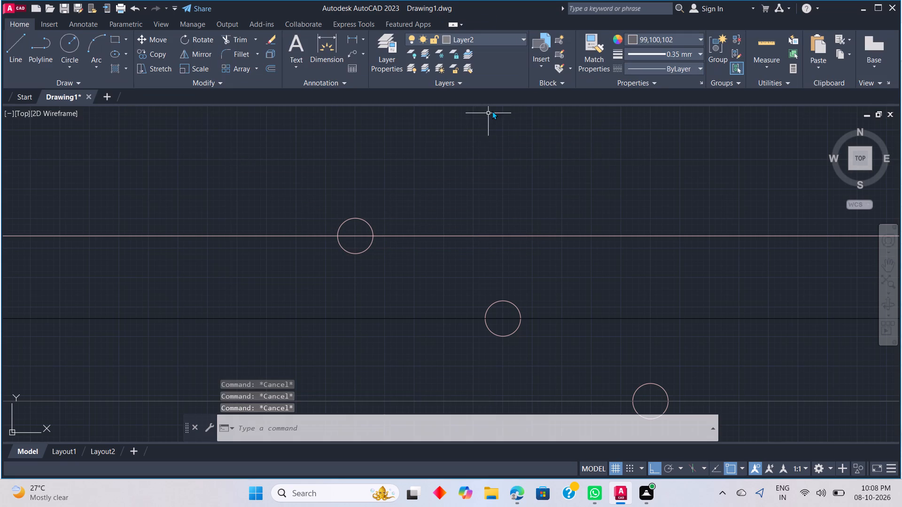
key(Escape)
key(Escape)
Make layer 0 the current layer.
click(520, 36)
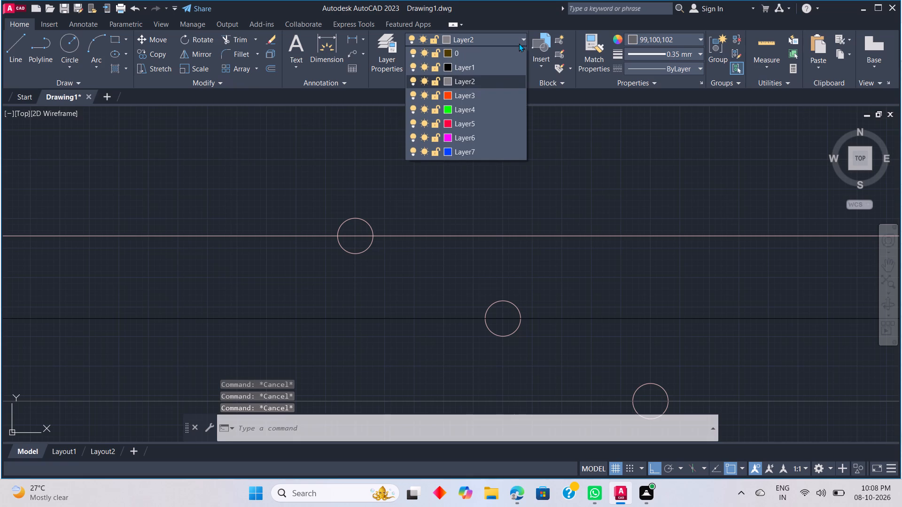
click(484, 55)
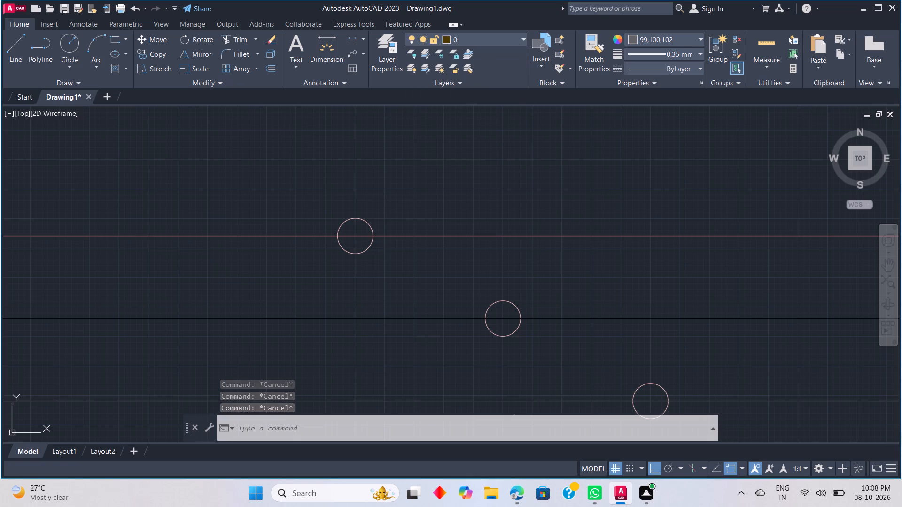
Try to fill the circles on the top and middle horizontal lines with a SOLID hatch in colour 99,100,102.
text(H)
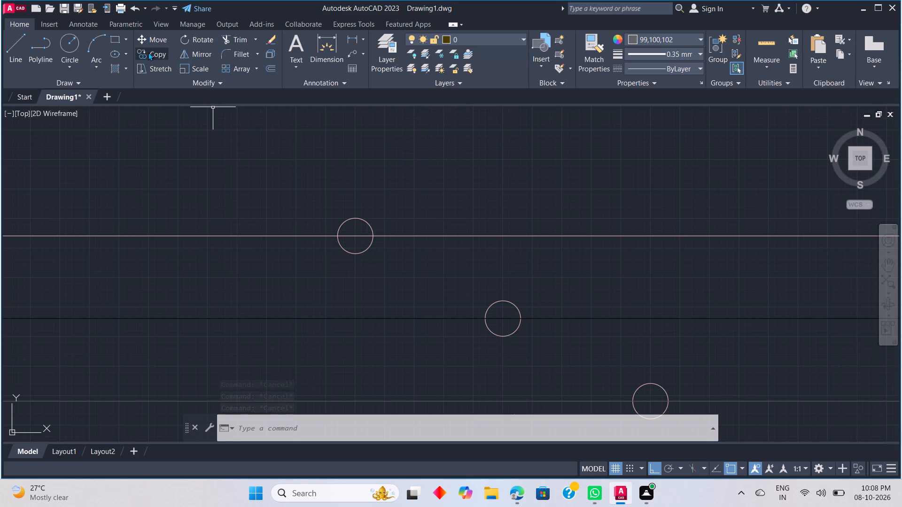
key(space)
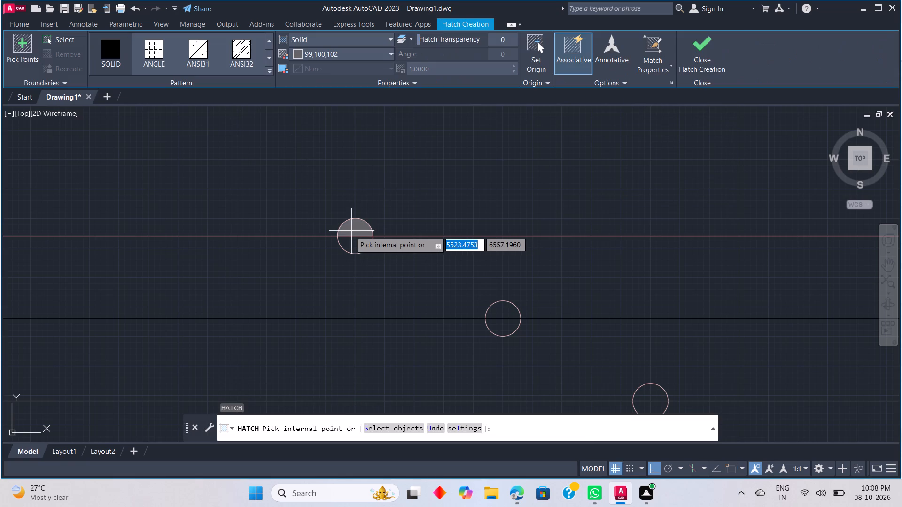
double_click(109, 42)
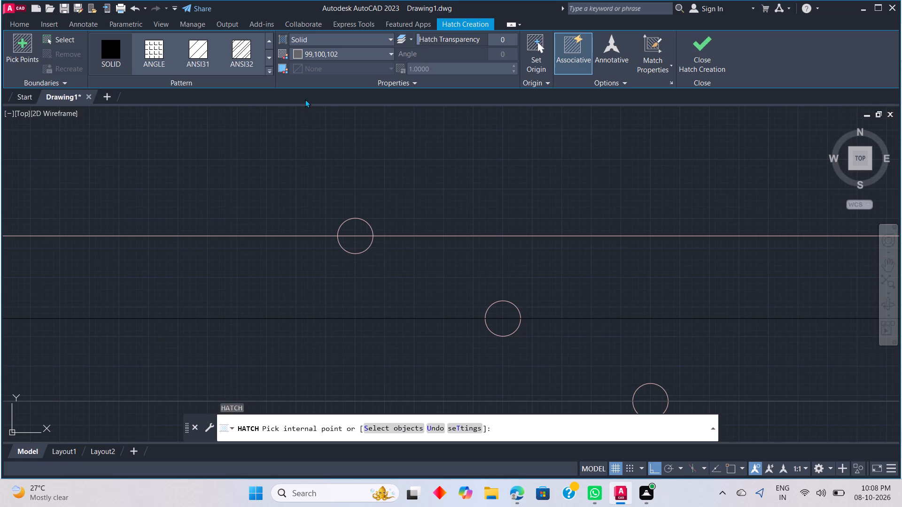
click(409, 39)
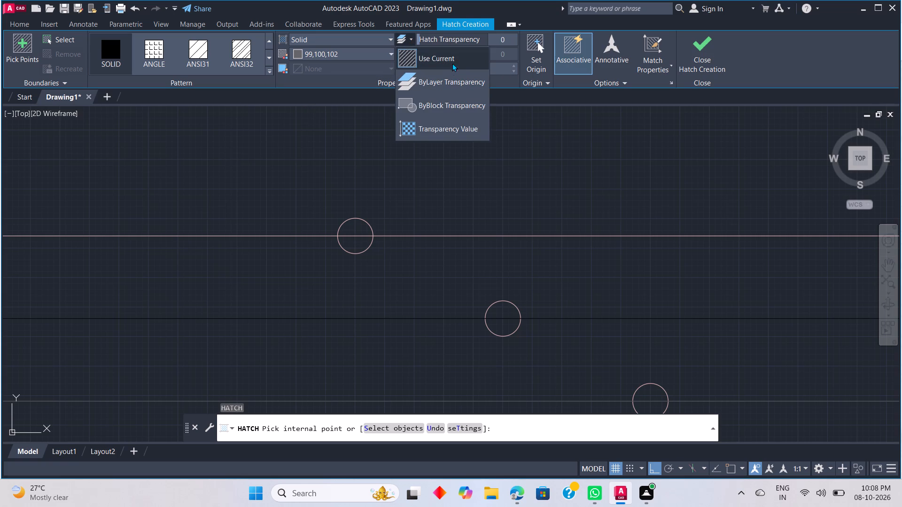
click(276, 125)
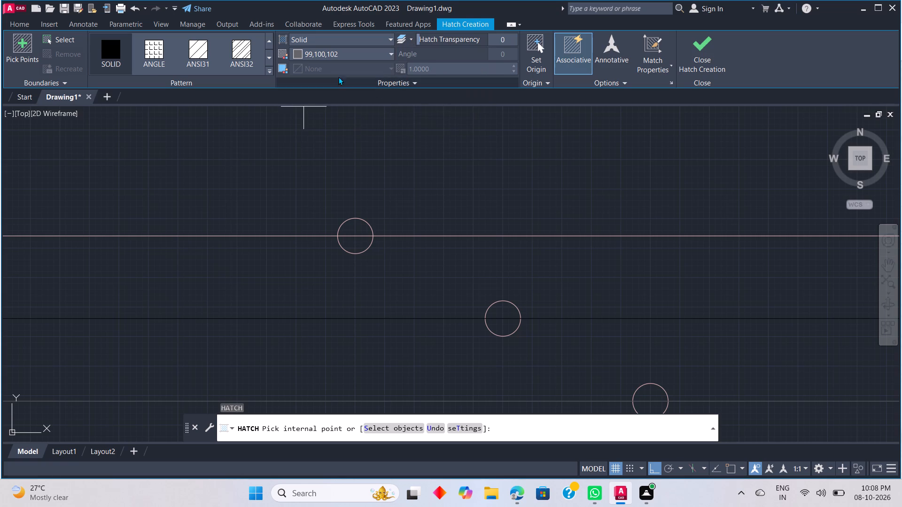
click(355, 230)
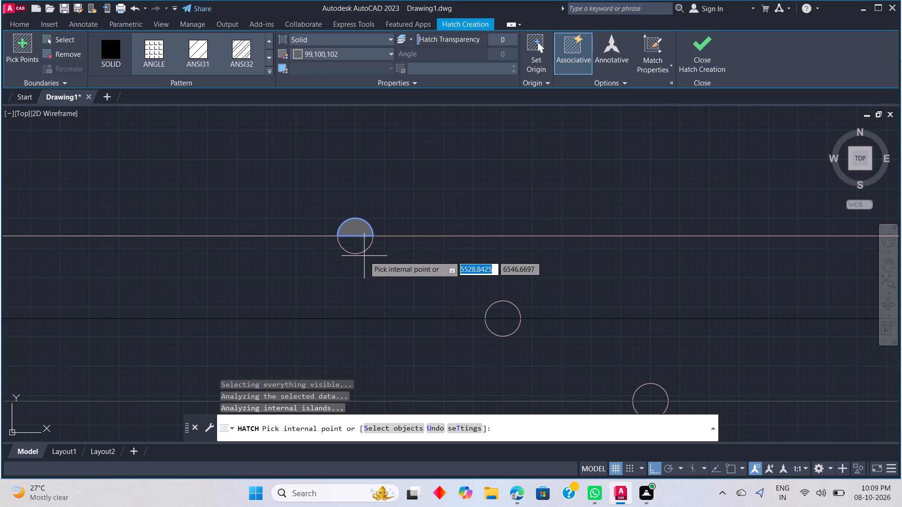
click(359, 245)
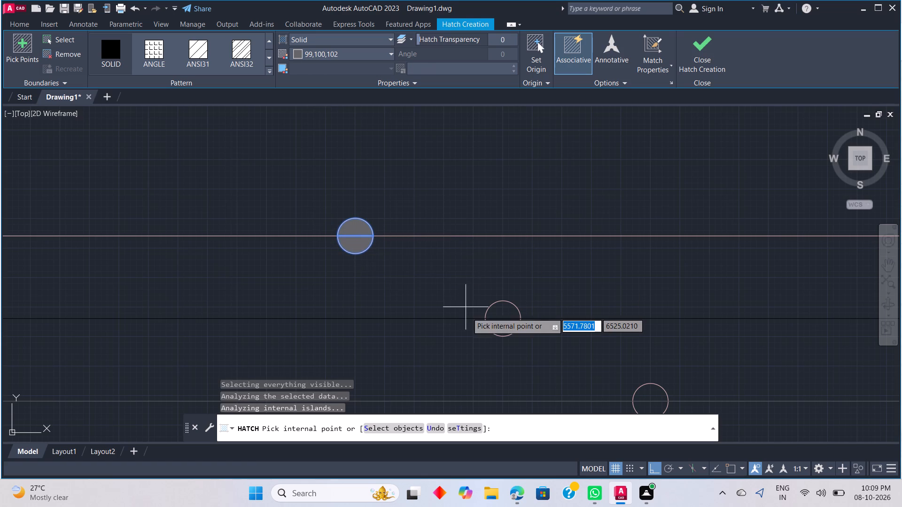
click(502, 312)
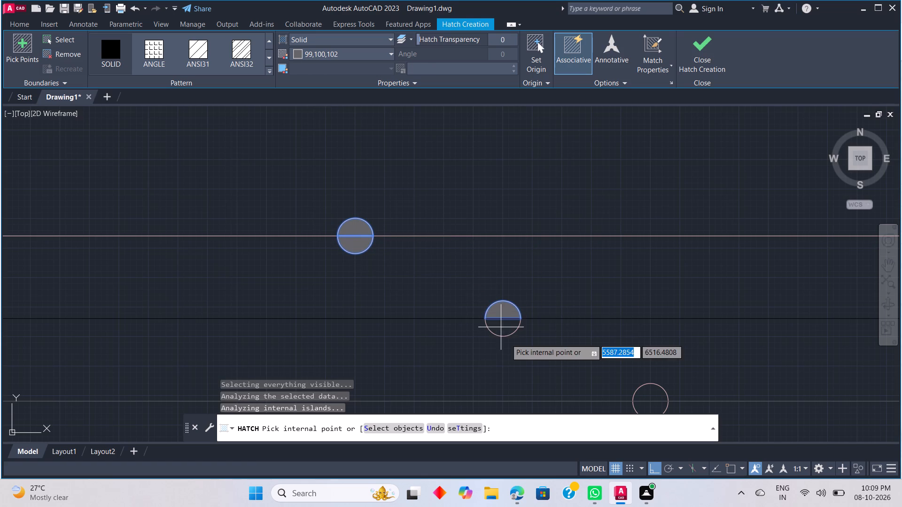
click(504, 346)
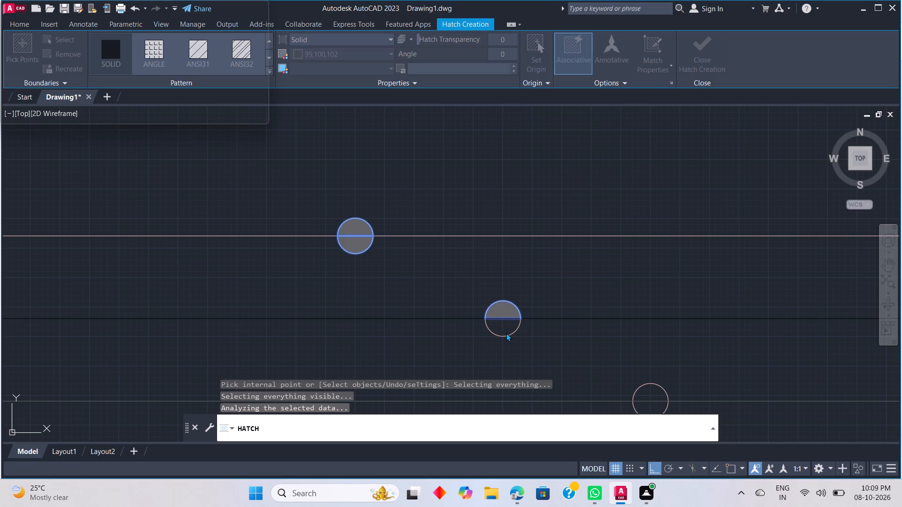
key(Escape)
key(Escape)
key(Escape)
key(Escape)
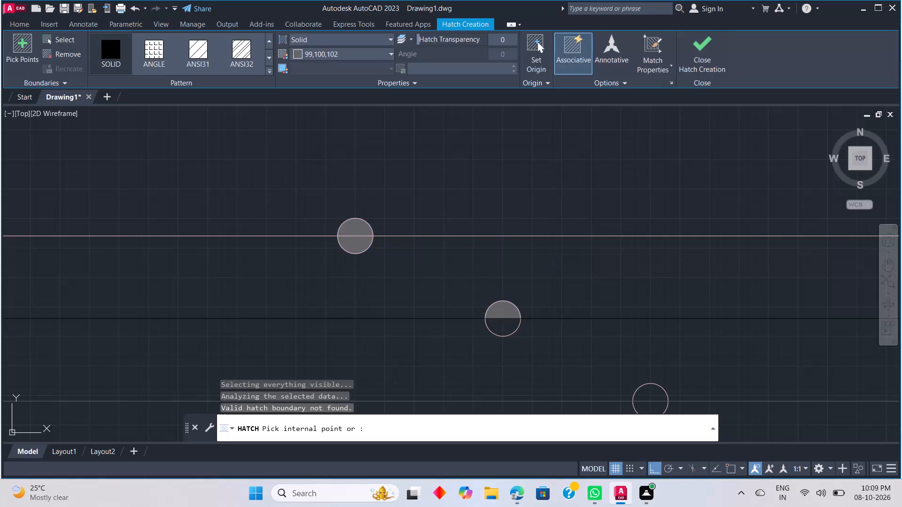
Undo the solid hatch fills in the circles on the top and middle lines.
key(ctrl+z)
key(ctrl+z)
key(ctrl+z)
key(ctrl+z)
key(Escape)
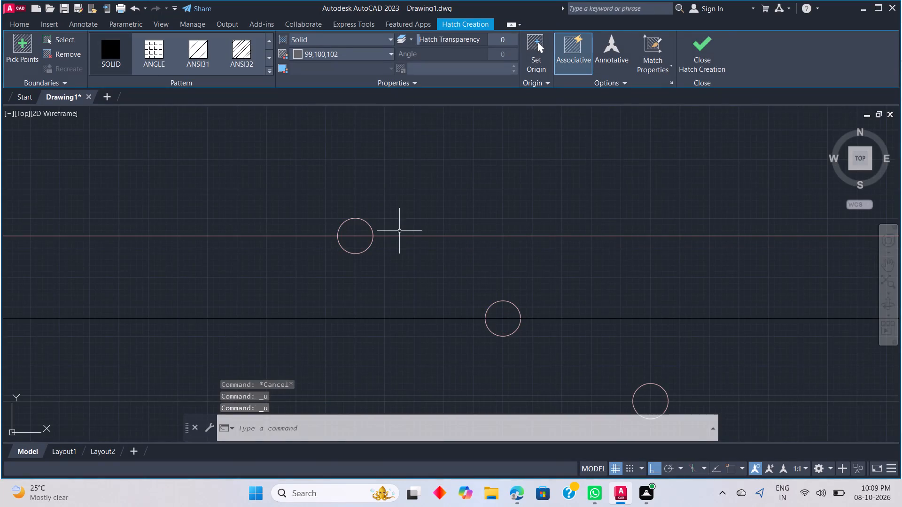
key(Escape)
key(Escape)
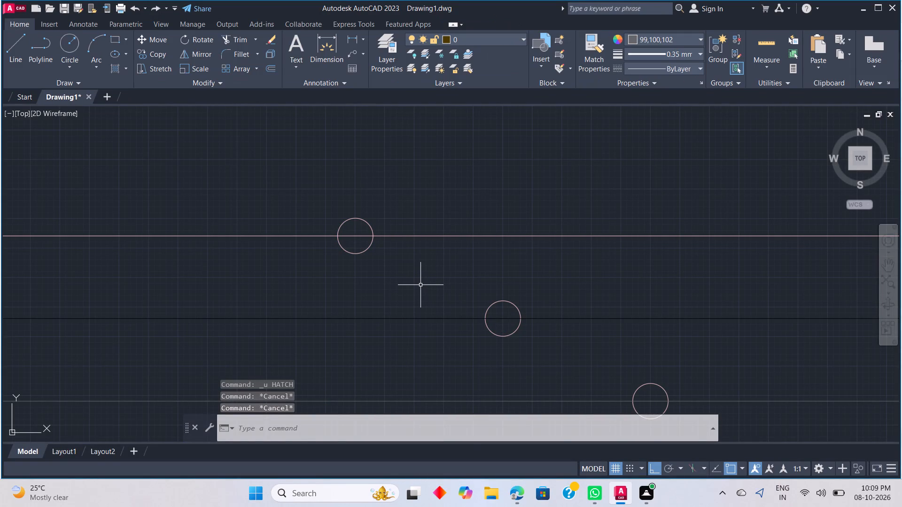
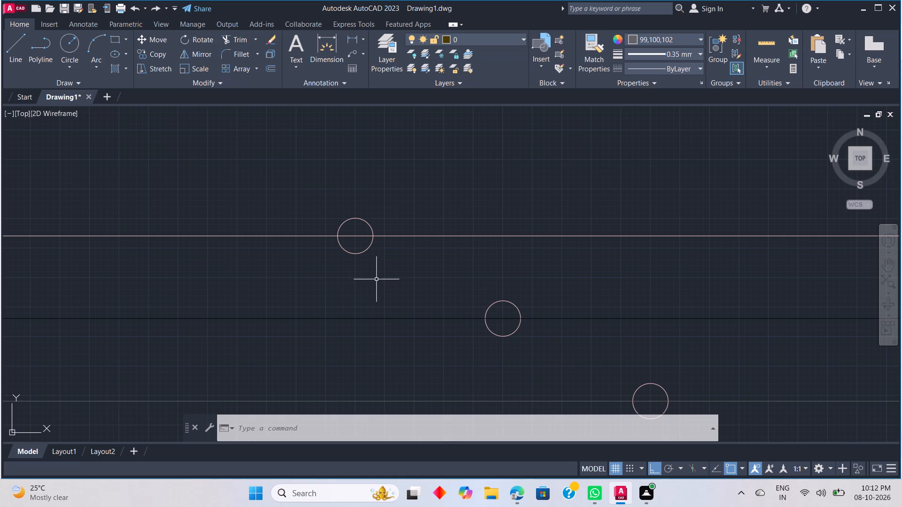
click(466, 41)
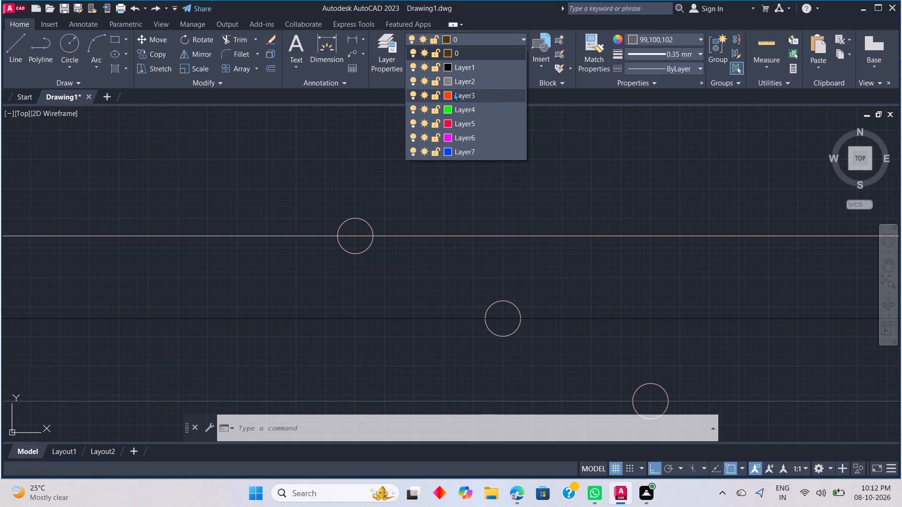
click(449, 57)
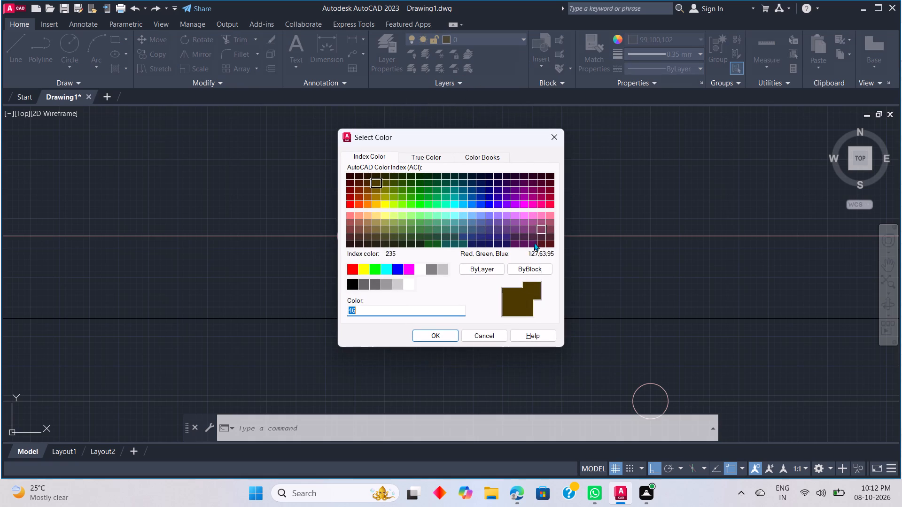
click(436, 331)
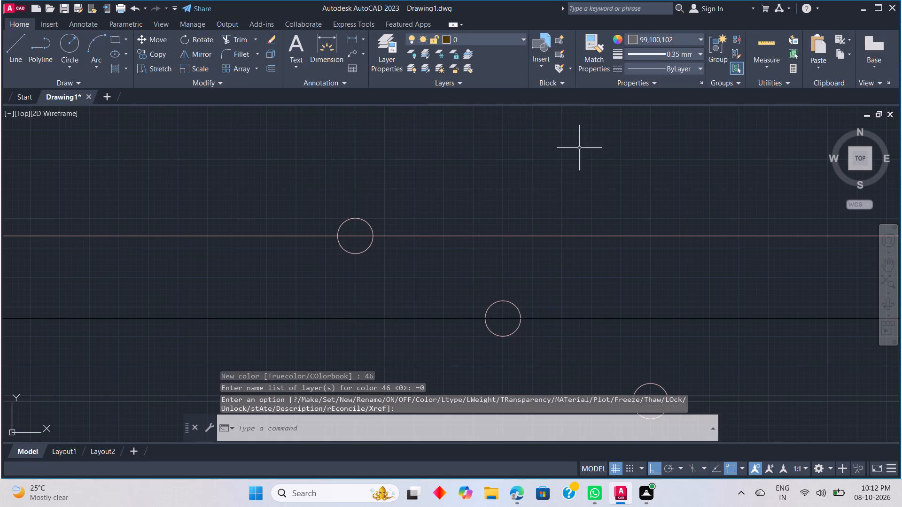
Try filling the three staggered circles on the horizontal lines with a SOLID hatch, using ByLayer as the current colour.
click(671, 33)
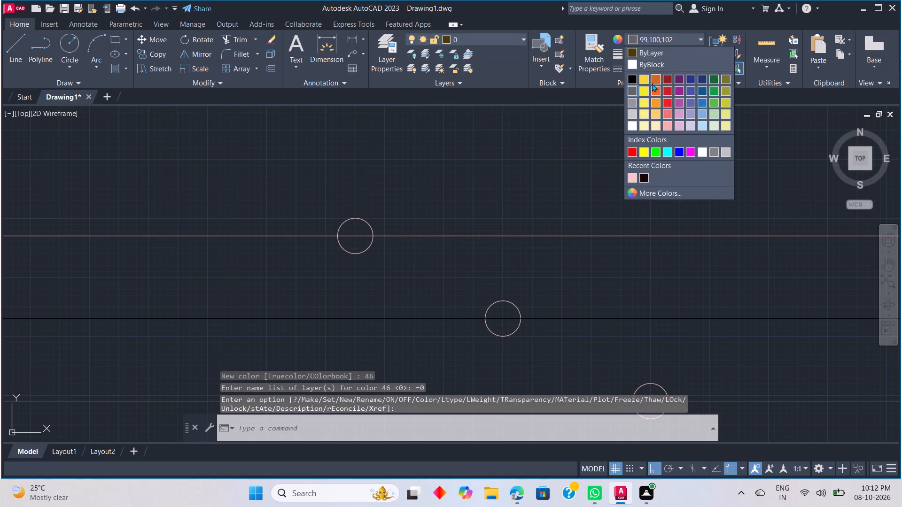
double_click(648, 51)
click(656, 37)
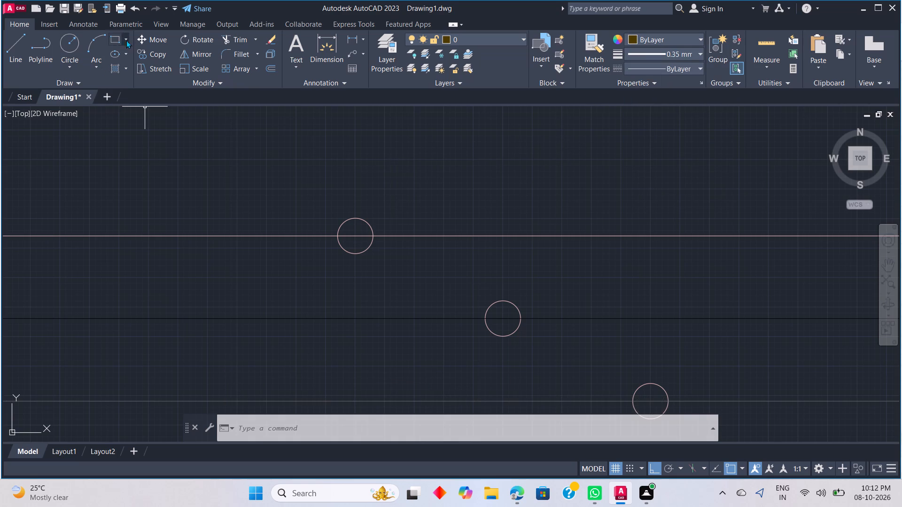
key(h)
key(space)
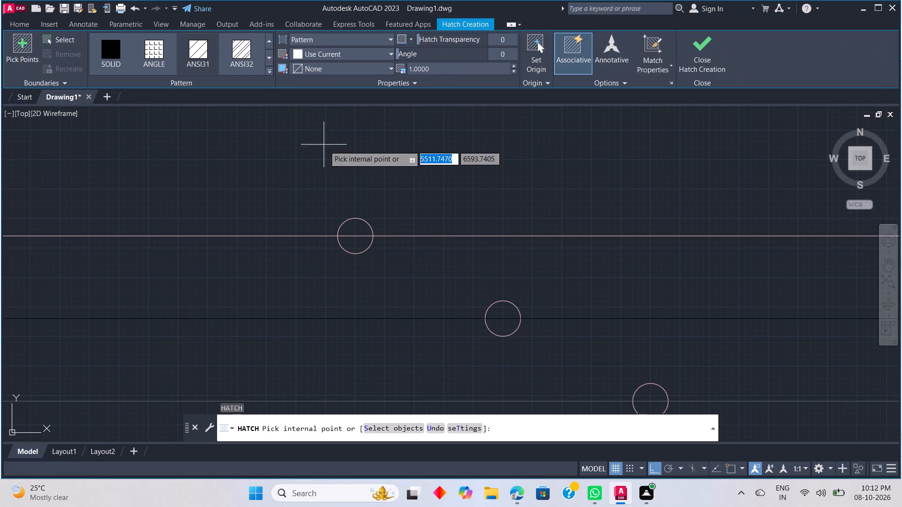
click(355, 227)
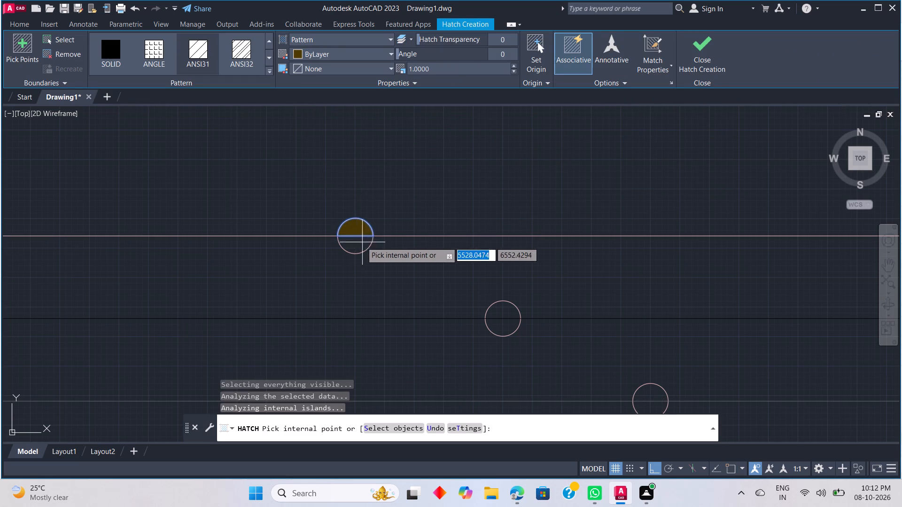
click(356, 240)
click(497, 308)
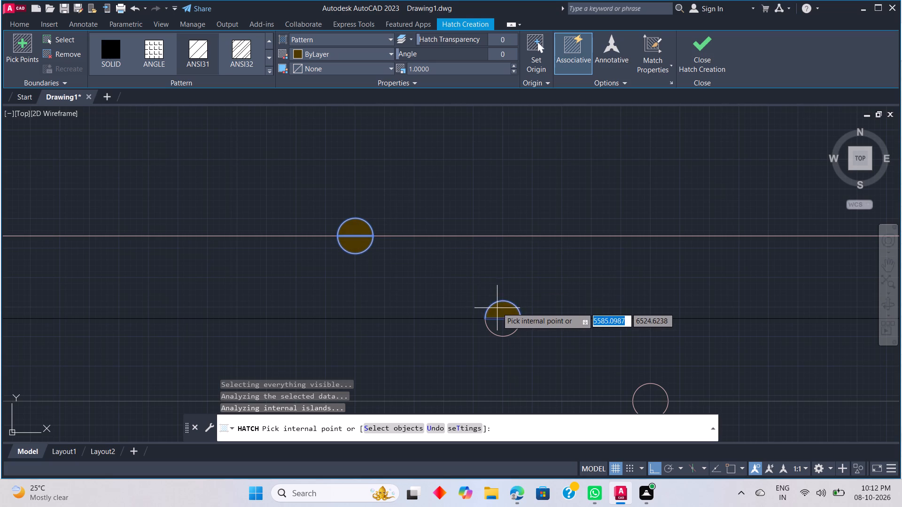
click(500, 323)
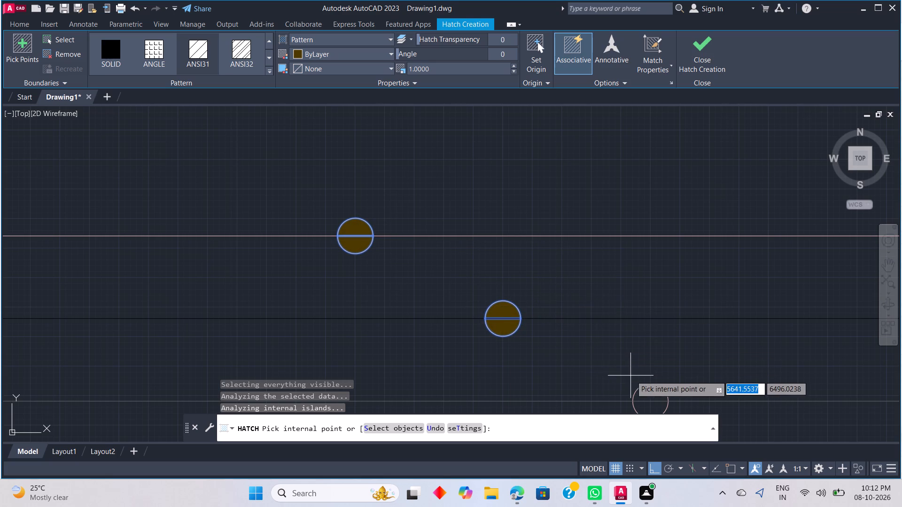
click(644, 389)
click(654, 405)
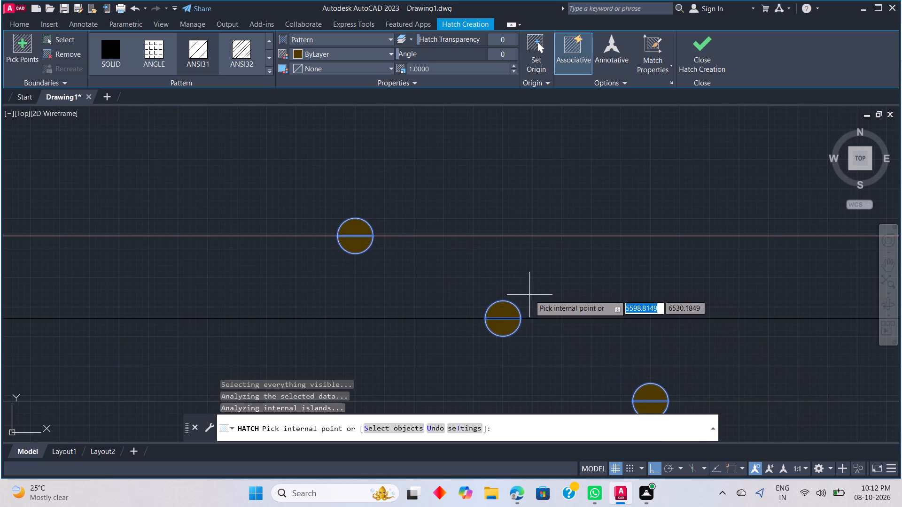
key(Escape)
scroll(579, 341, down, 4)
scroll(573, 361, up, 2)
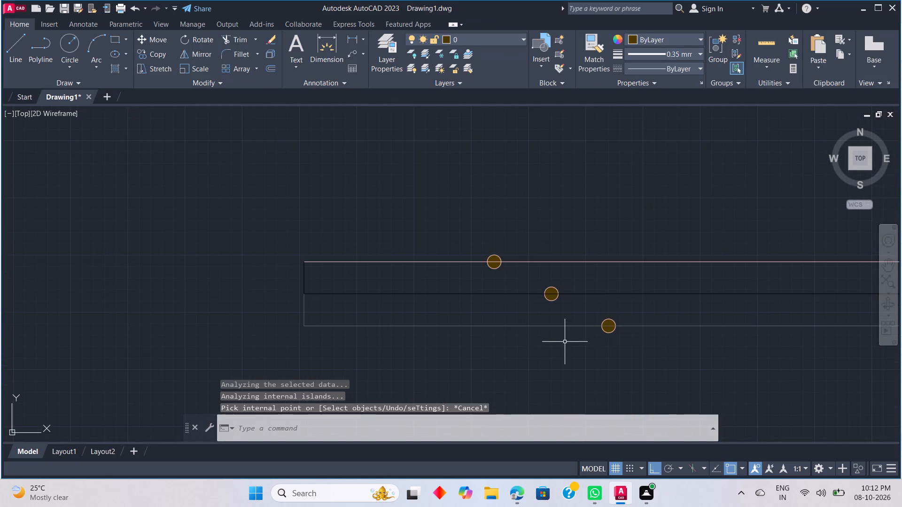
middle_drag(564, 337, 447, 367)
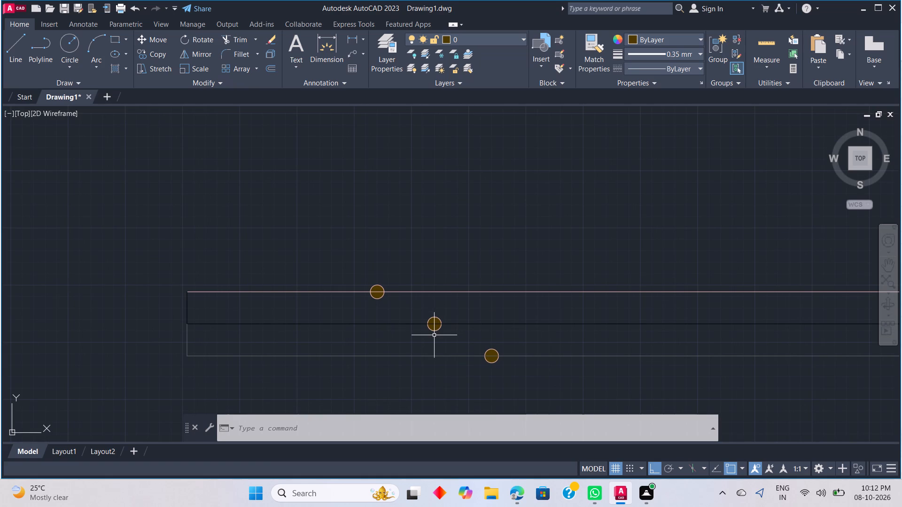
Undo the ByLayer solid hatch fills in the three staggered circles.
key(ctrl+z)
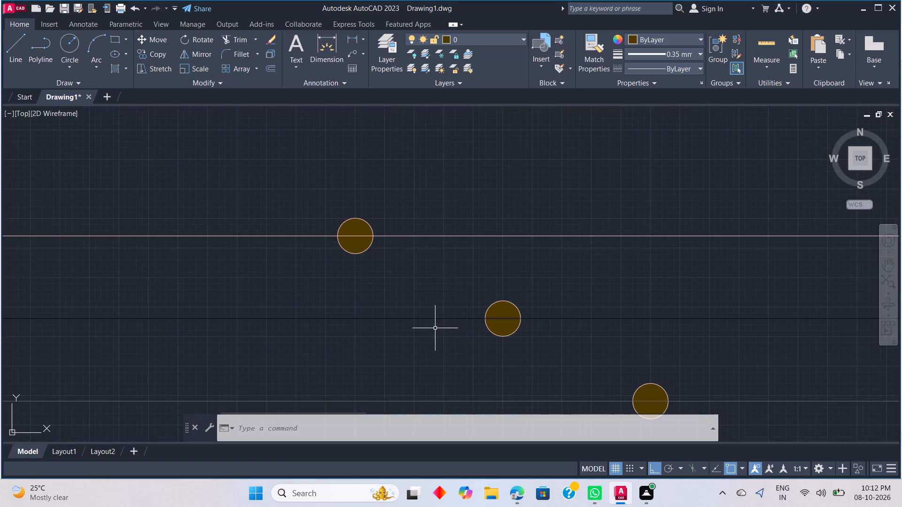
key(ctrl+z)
Set the current object colour to 0,0,0 and make Layer1 the current layer.
scroll(448, 293, down, 3)
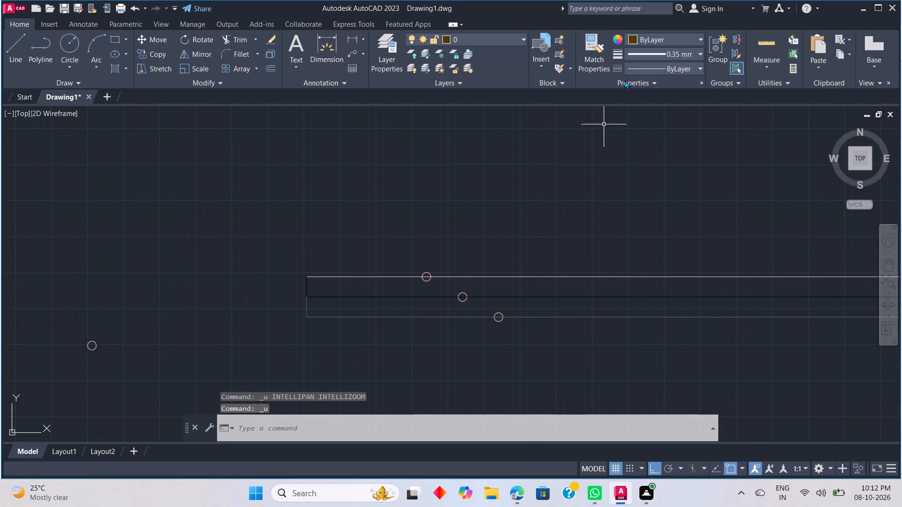
click(651, 34)
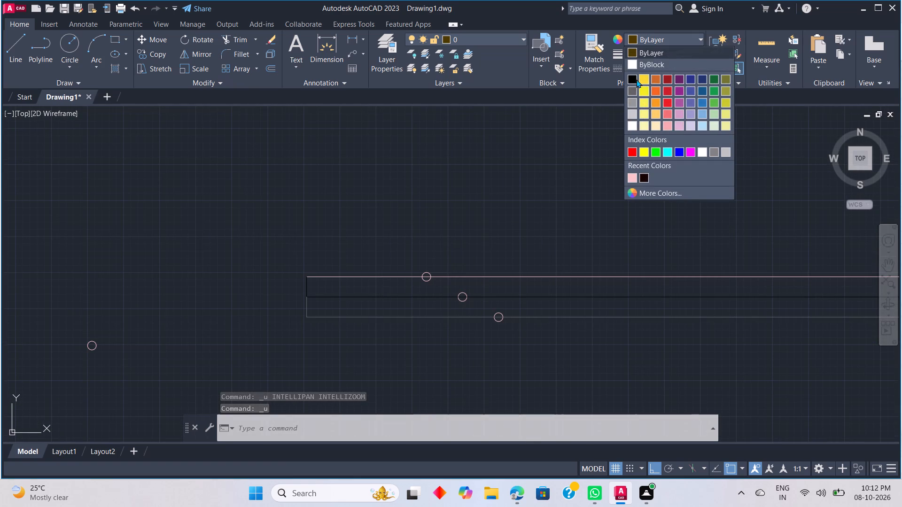
click(634, 79)
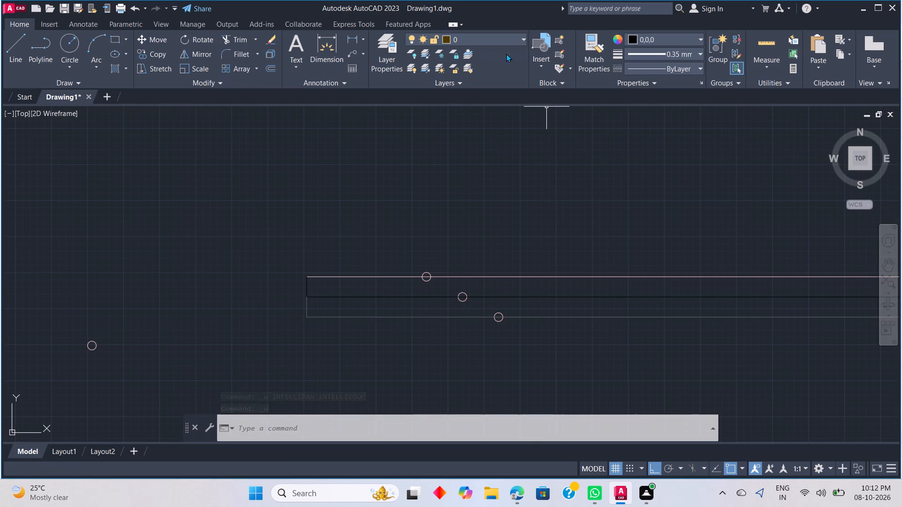
click(504, 38)
click(458, 66)
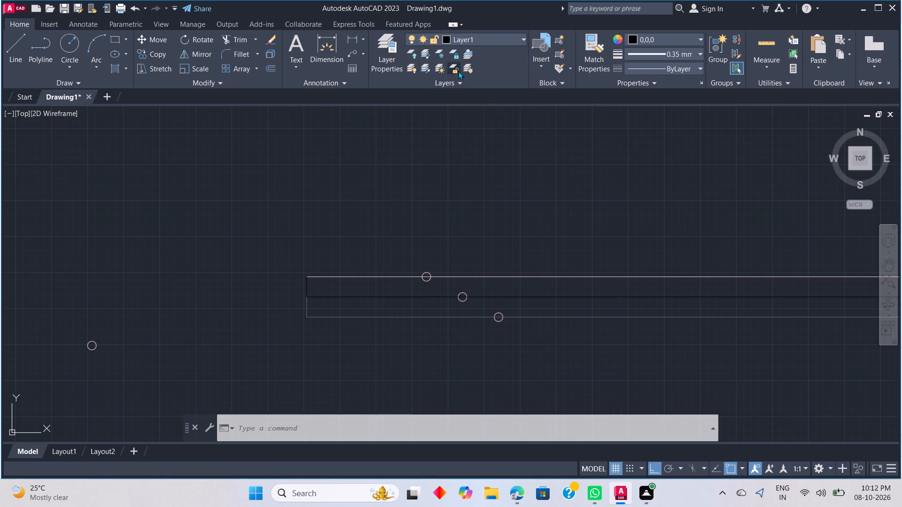
click(481, 161)
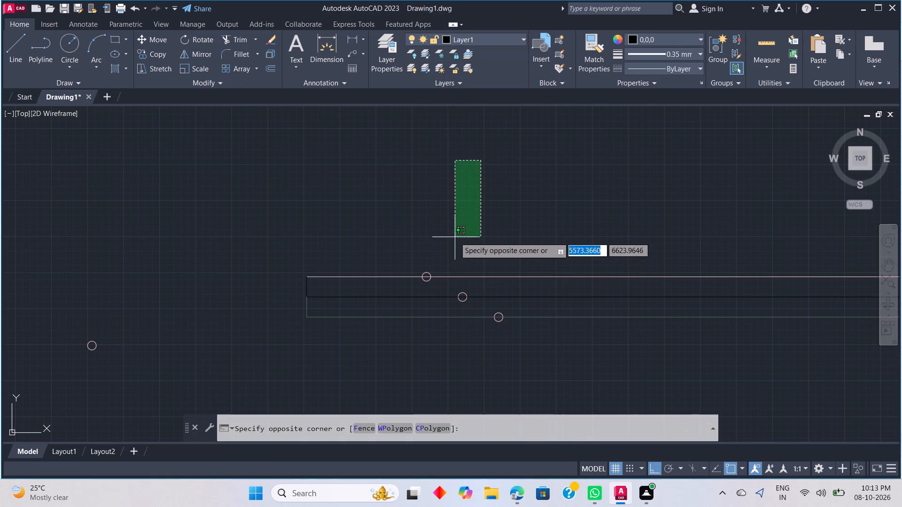
key(Escape)
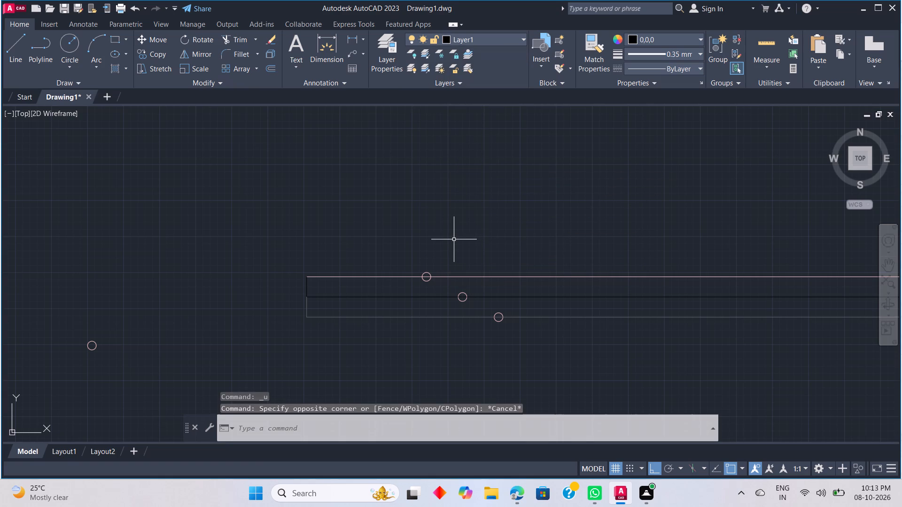
Fill both halves of each of the three staggered circles on the horizontal lines with a SOLID hatch in colour 0,0,0.
text(H)
key(space)
scroll(445, 273, up, 3)
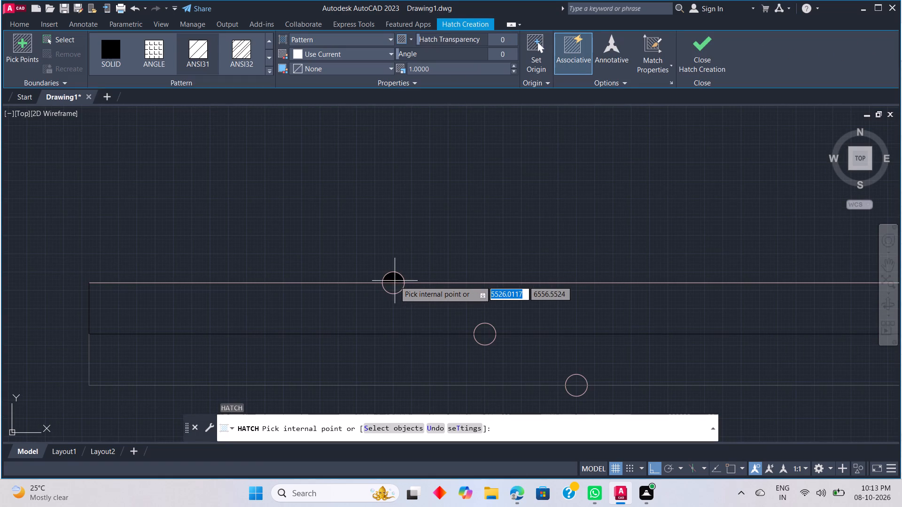
click(394, 280)
click(397, 286)
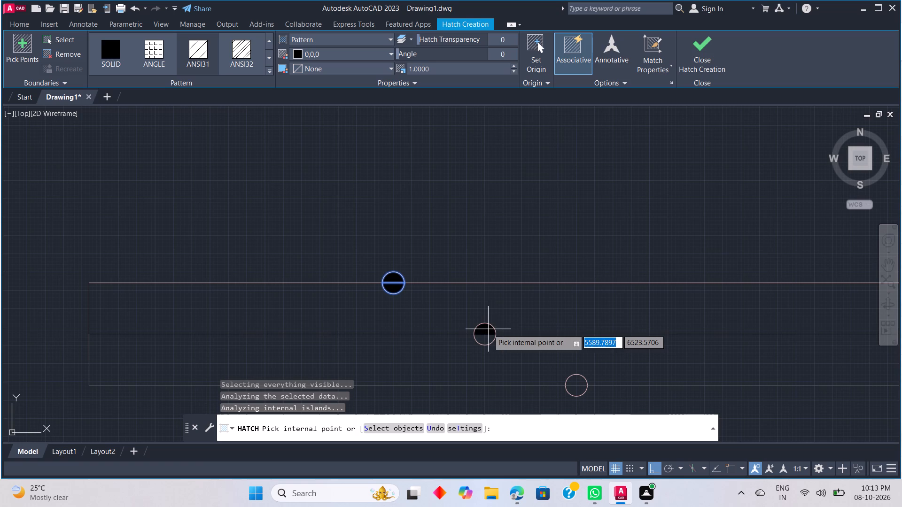
click(488, 329)
click(489, 339)
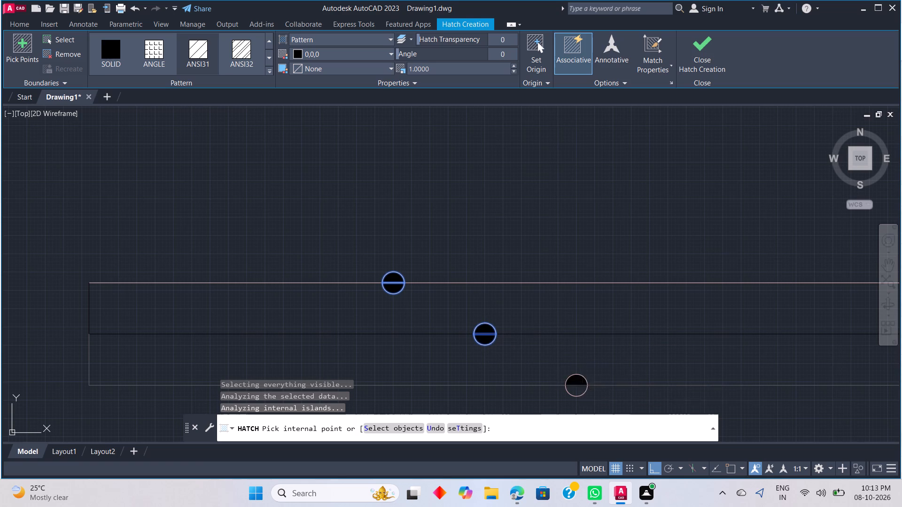
click(582, 381)
click(580, 397)
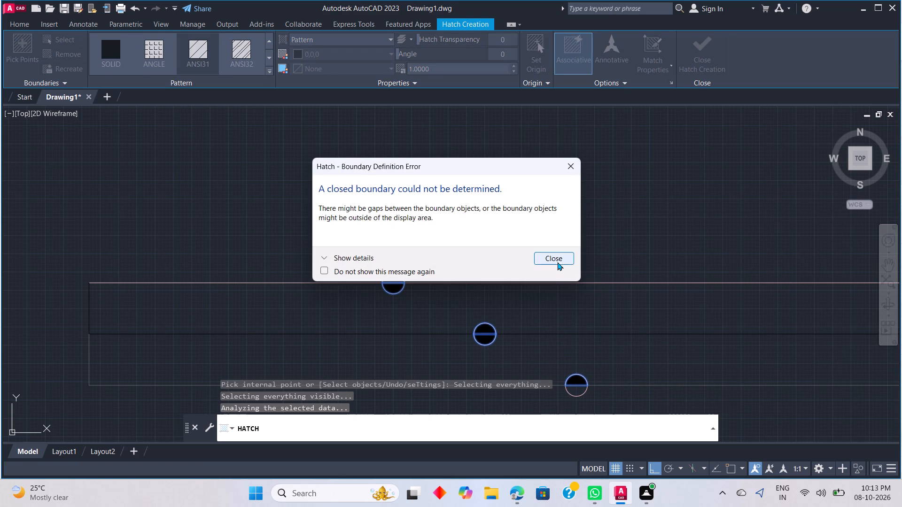
click(556, 256)
click(578, 393)
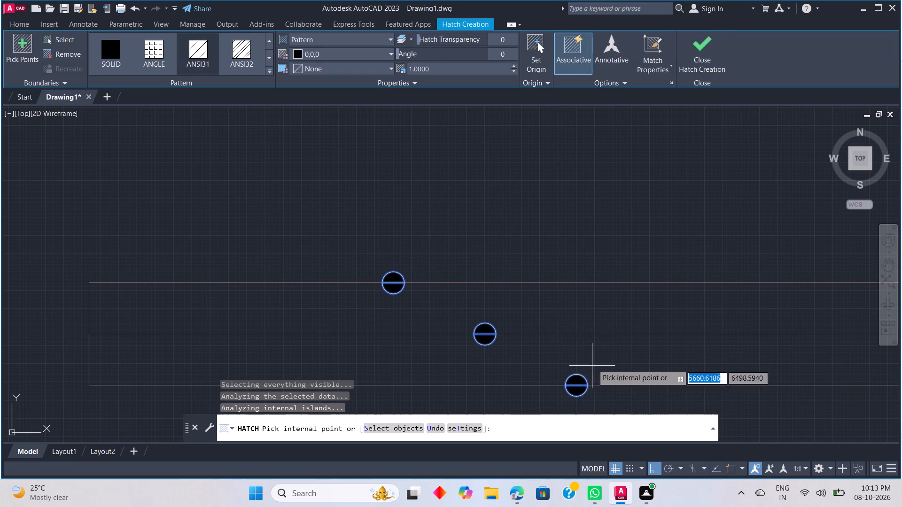
scroll(595, 358, down, 3)
scroll(557, 320, down, 1)
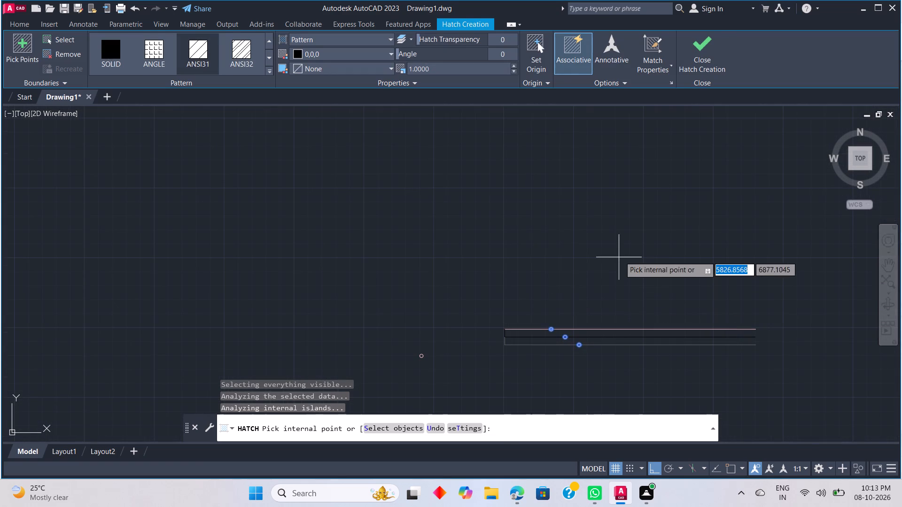
scroll(676, 346, down, 3)
scroll(465, 293, up, 1)
middle_click(445, 315)
middle_click(445, 315)
middle_drag(428, 300, 416, 258)
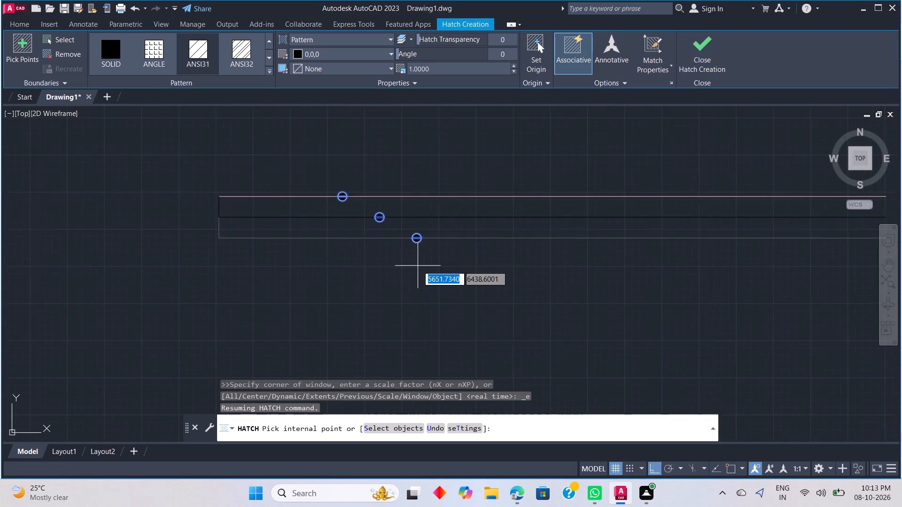
scroll(418, 265, down, 2)
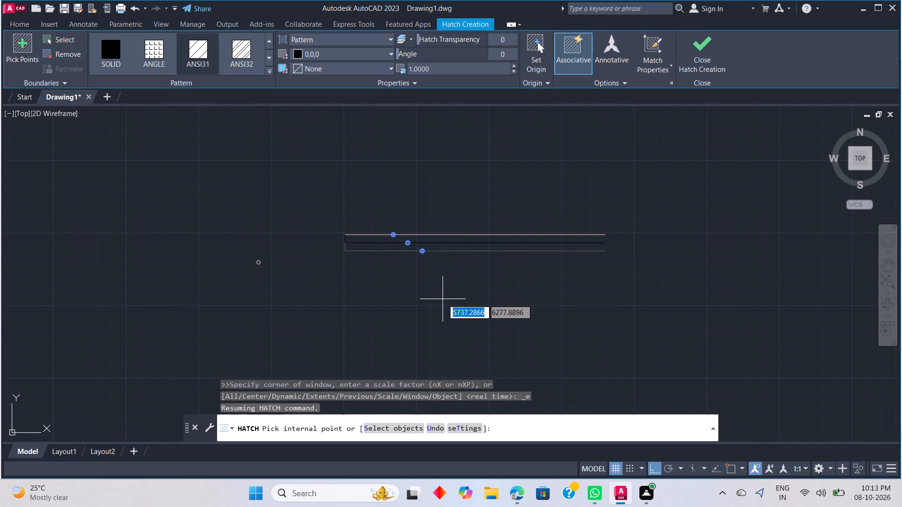
middle_drag(443, 298, 427, 204)
middle_click(427, 204)
scroll(432, 227, down, 3)
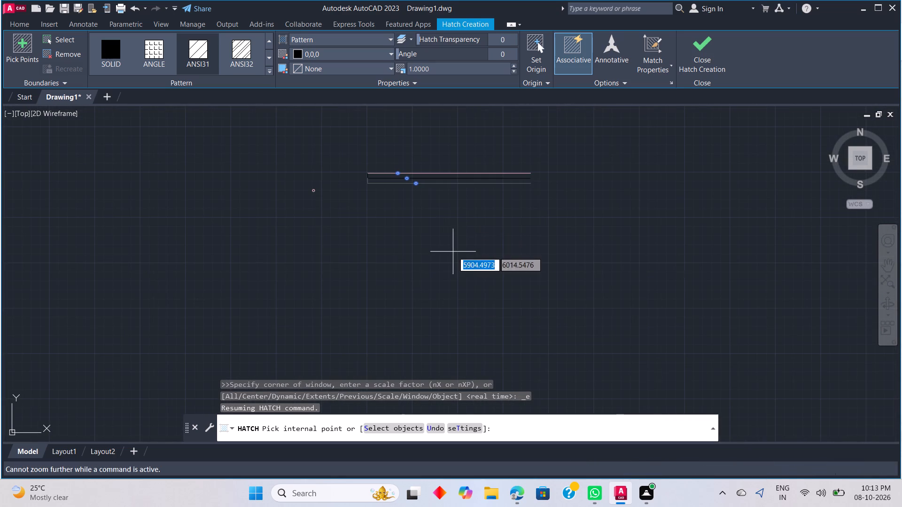
scroll(453, 252, down, 7)
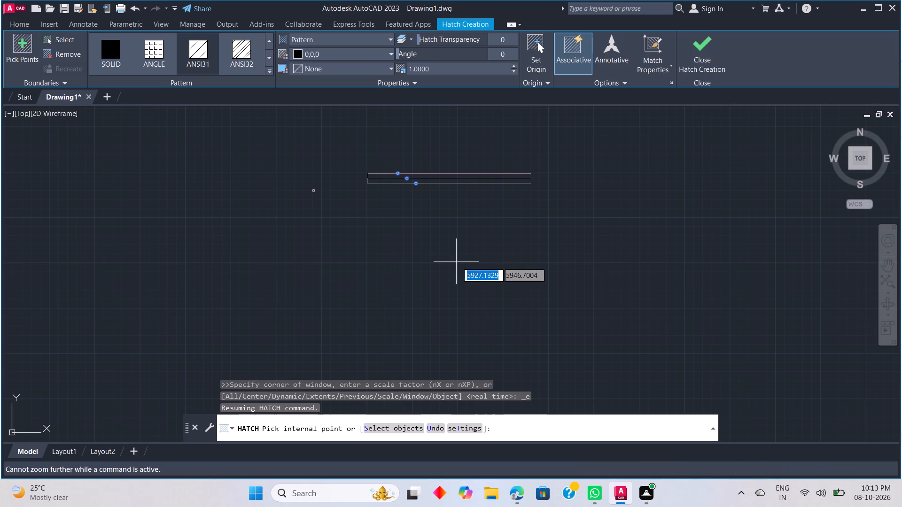
key(Escape)
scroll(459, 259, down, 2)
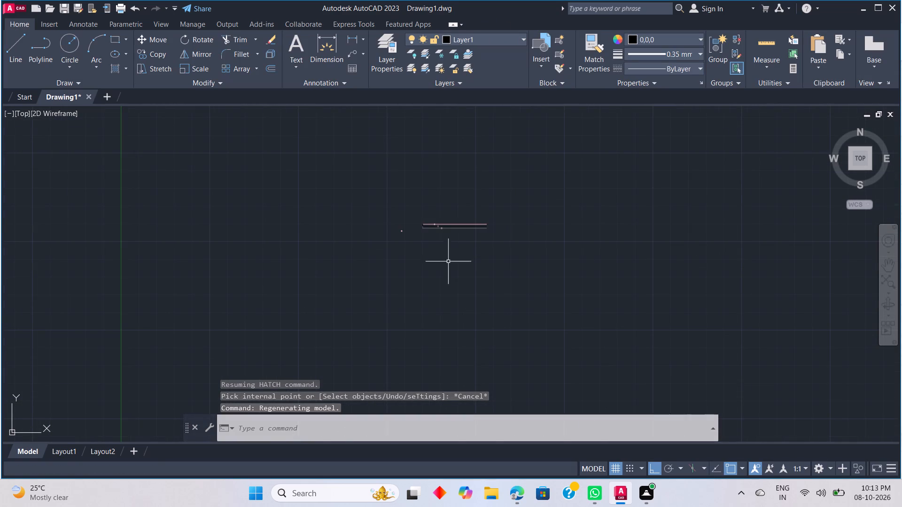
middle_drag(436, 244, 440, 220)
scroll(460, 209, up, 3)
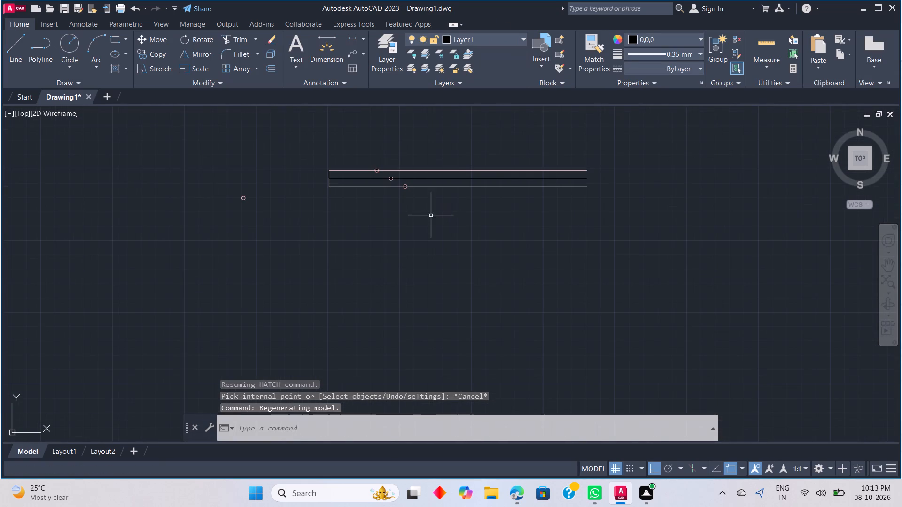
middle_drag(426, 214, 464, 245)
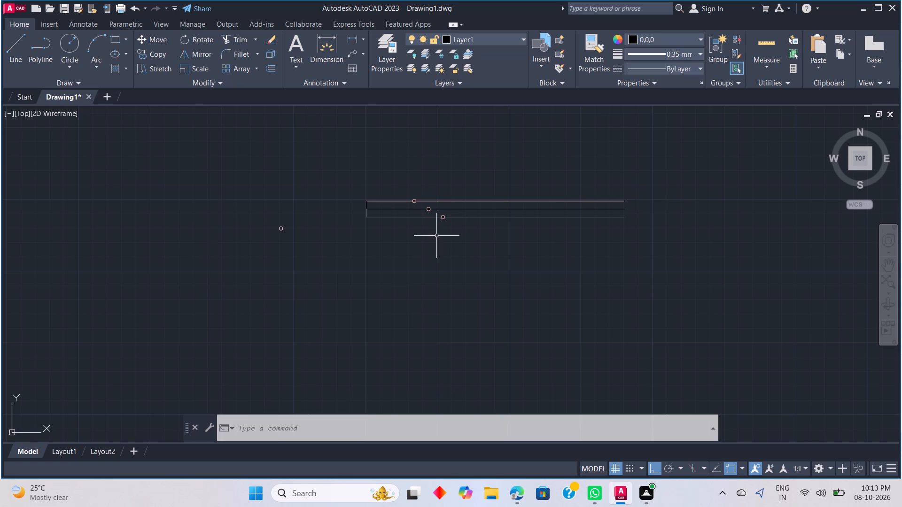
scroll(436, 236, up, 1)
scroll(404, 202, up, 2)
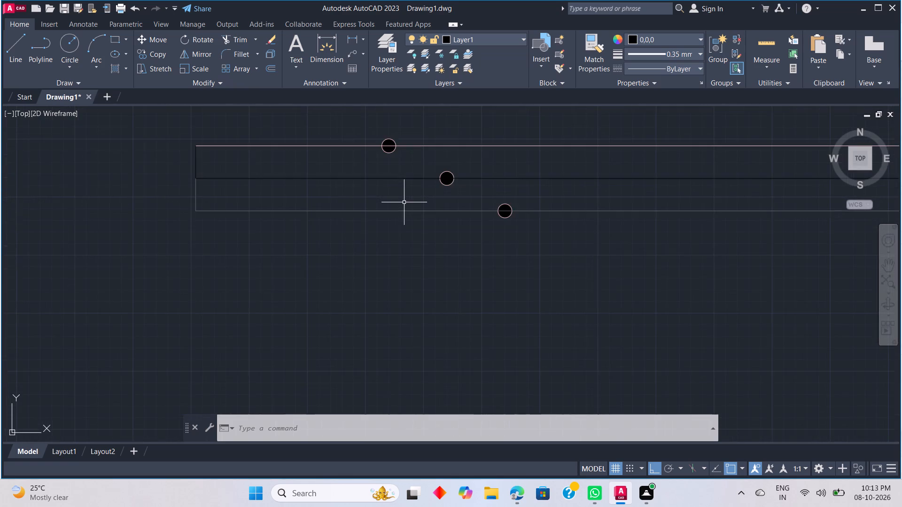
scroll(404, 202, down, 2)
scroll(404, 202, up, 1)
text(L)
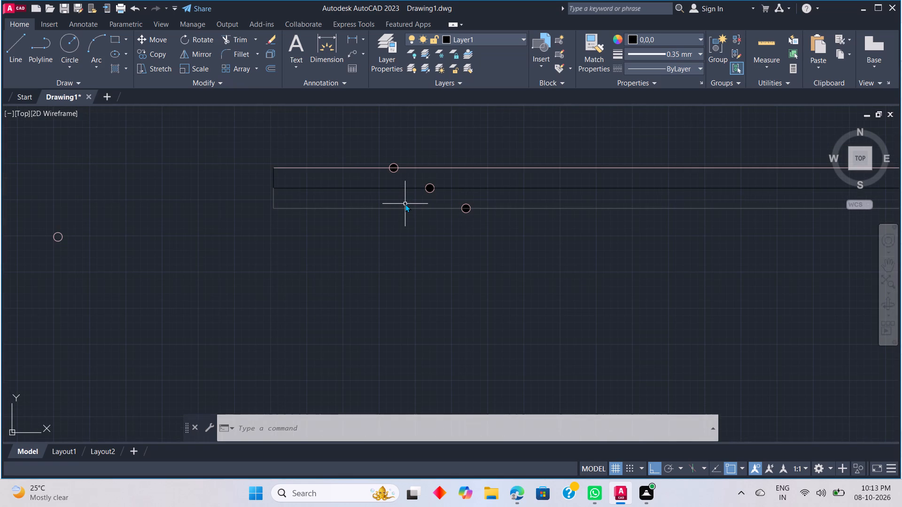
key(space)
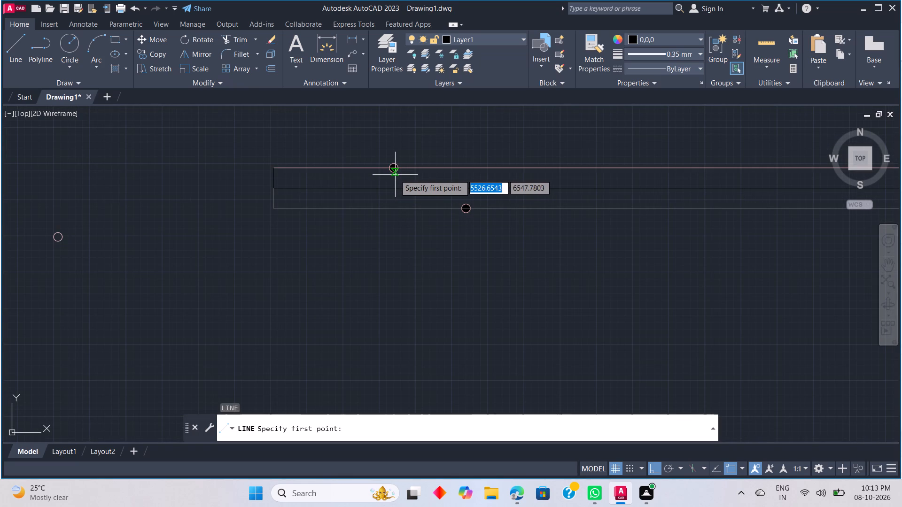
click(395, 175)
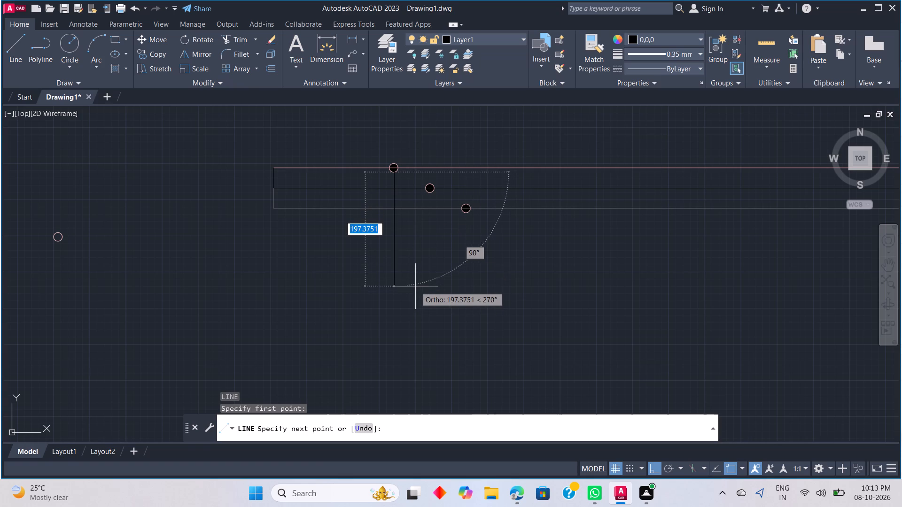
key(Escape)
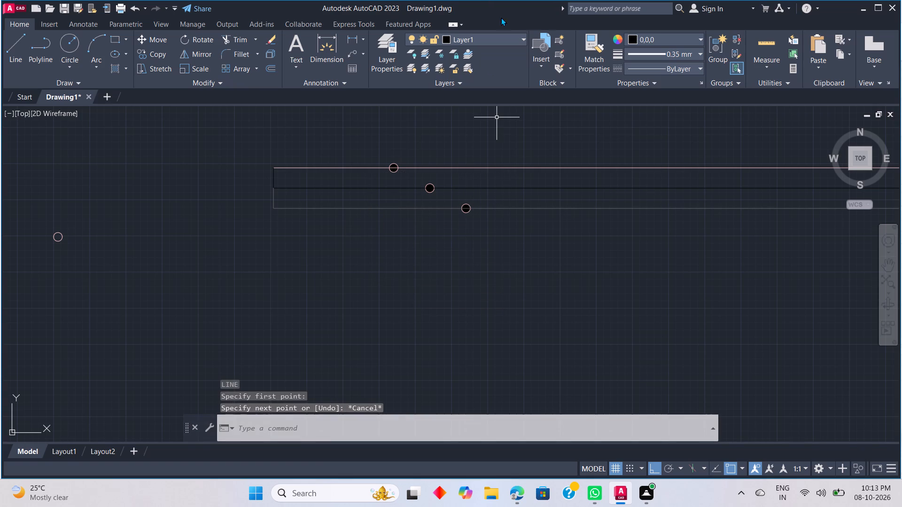
Draw a vertical line on layer 0 in ByLayer colour, from the bottom of the uppermost filled circle down past the three horizontal lines.
click(512, 35)
click(488, 57)
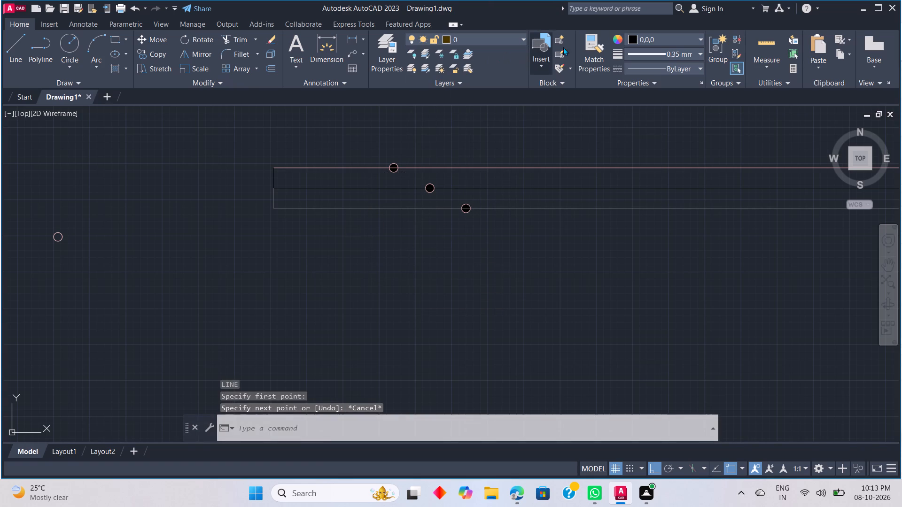
click(656, 37)
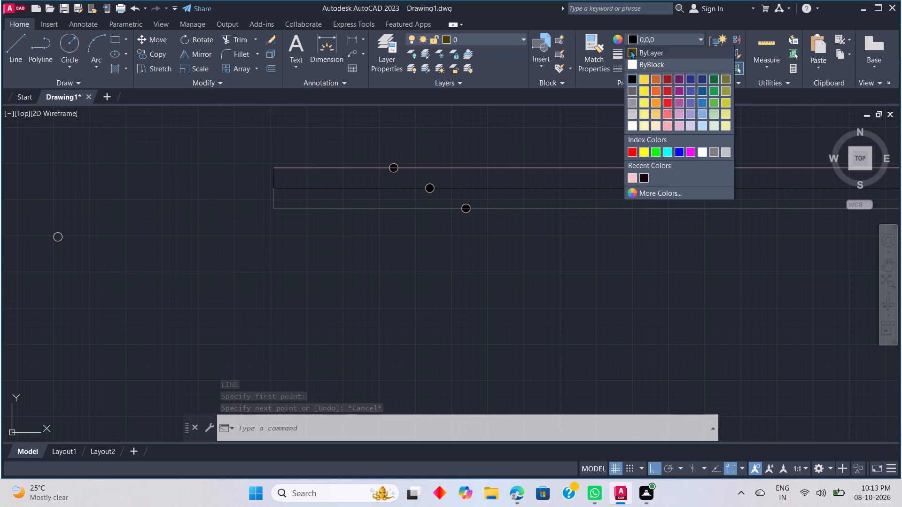
click(630, 50)
key(l)
key(space)
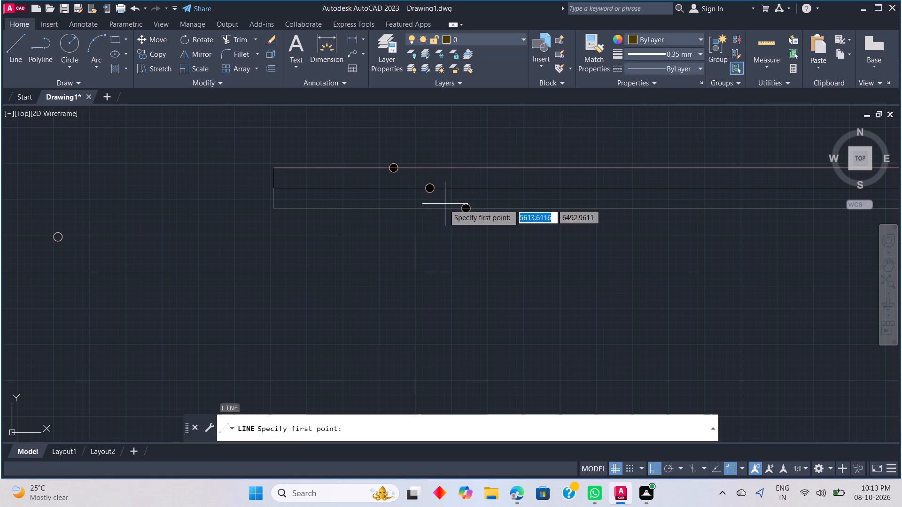
click(396, 176)
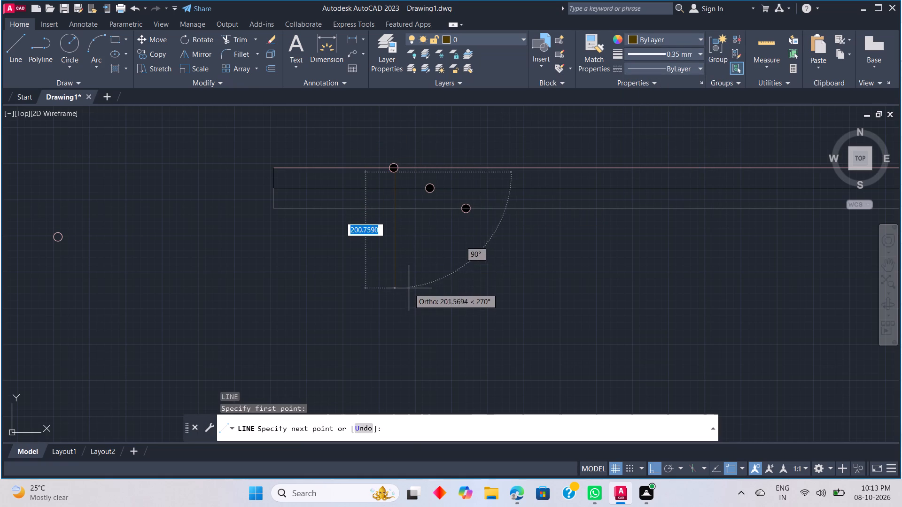
scroll(408, 275, up, 1)
middle_drag(408, 278, 427, 354)
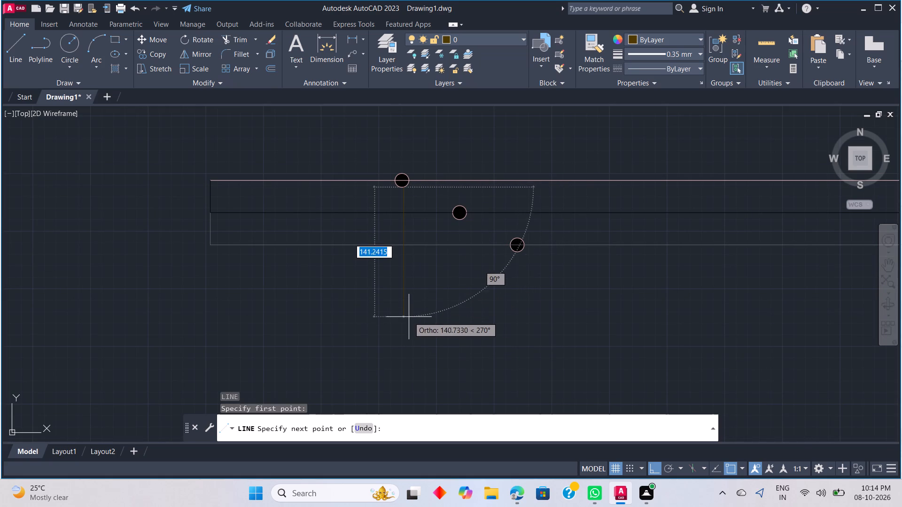
click(408, 321)
key(Escape)
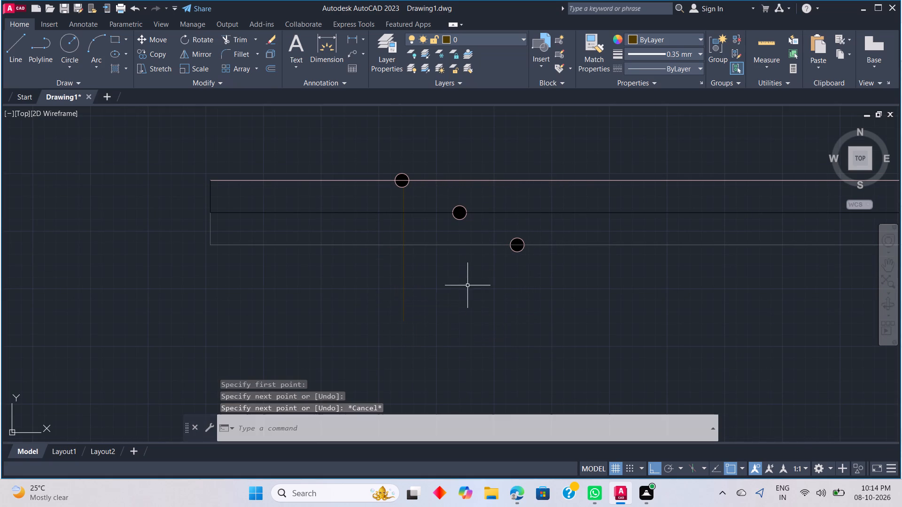
Draw a vertical line about 110 units long on Layer1 from the middle circle's bottom, using object snap tracking to align its end with the first drop.
text(L)
key(space)
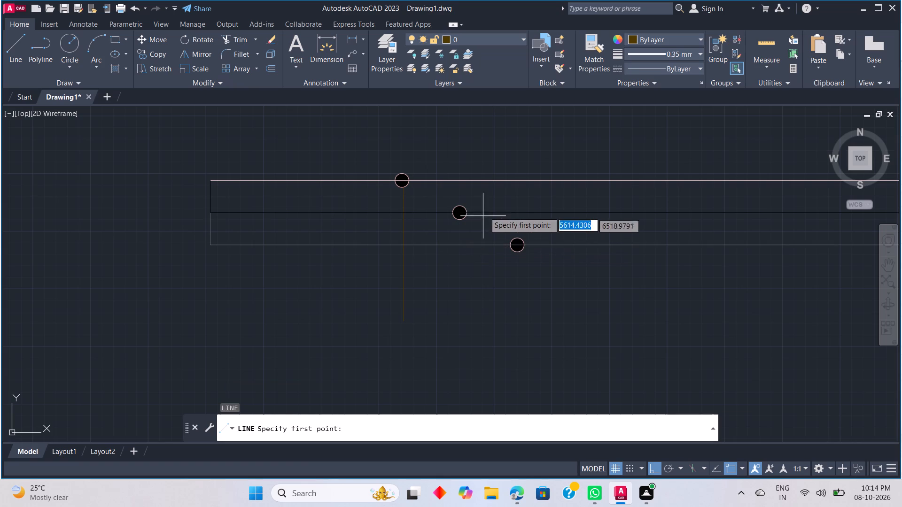
click(504, 35)
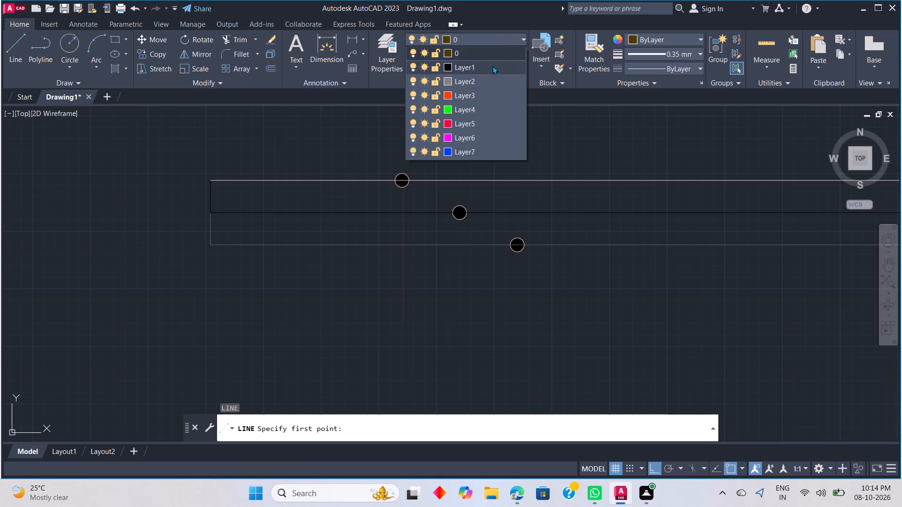
click(492, 66)
click(657, 34)
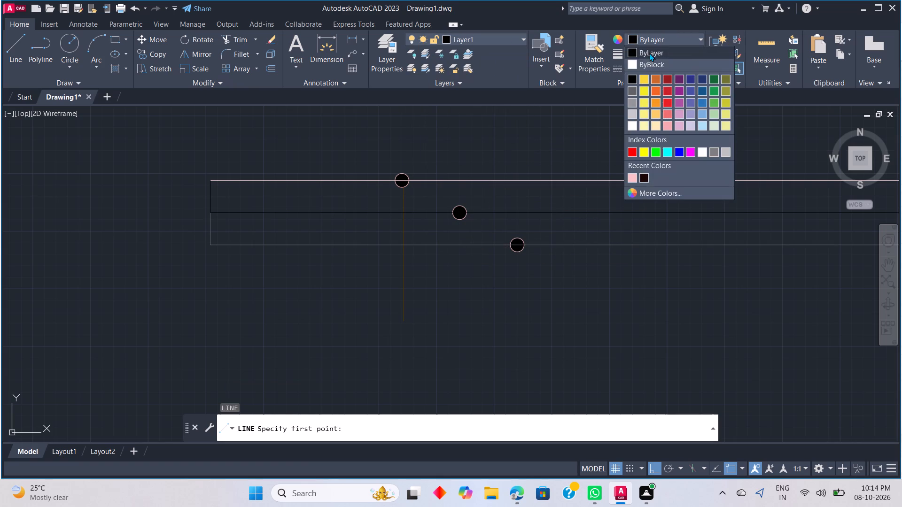
click(542, 161)
text(L)
key(space)
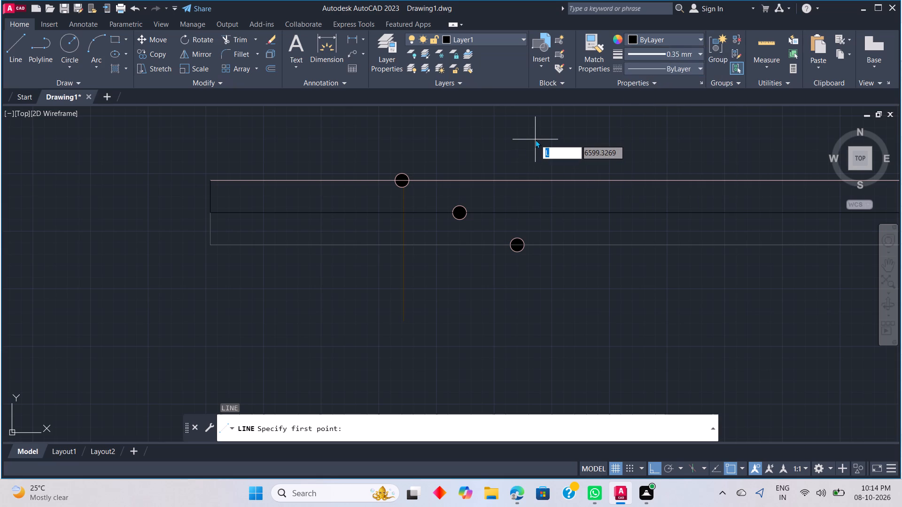
key(Escape)
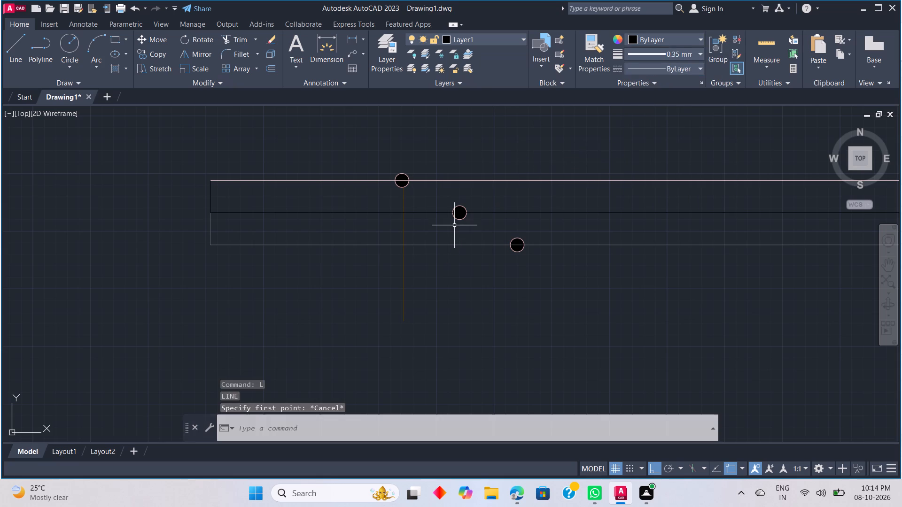
text(L)
key(space)
click(460, 221)
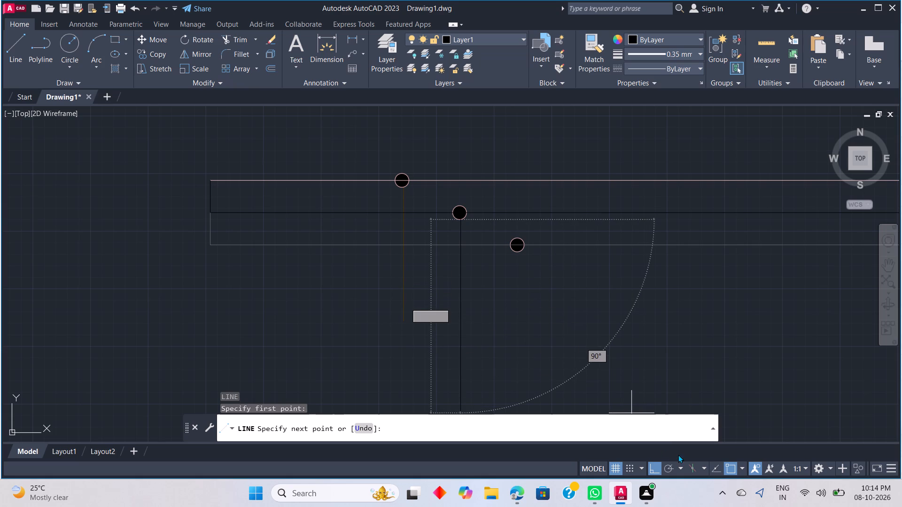
click(719, 469)
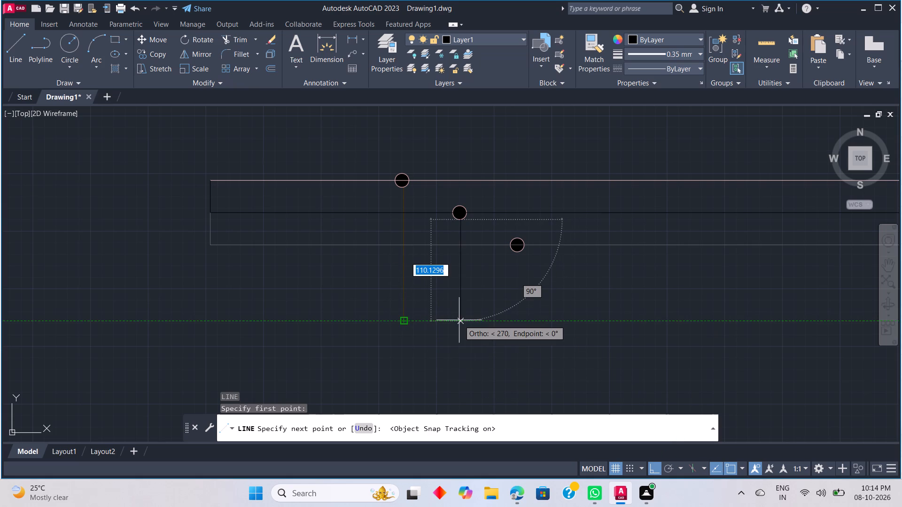
click(459, 320)
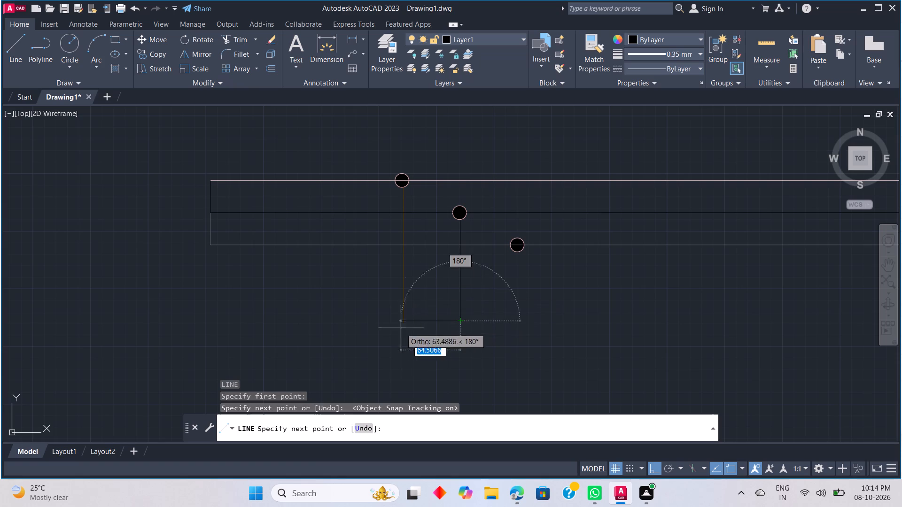
key(ctrl+z)
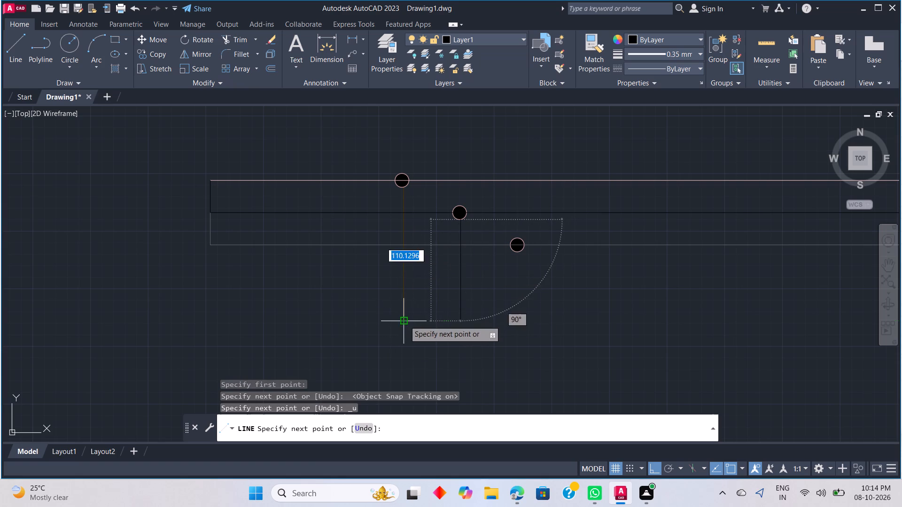
click(440, 316)
key(Escape)
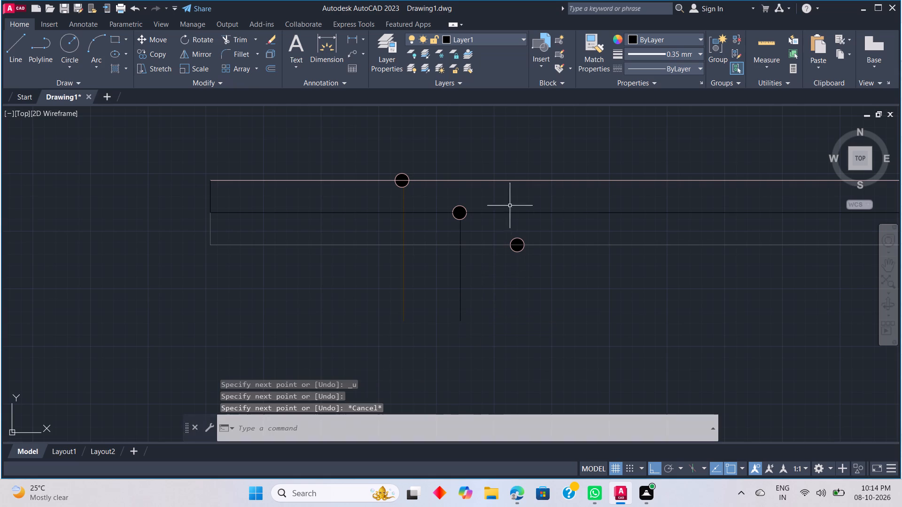
Draw a vertical line on Layer2 from the bottom of the lowest filled circle, ending level with the other two drops.
click(520, 37)
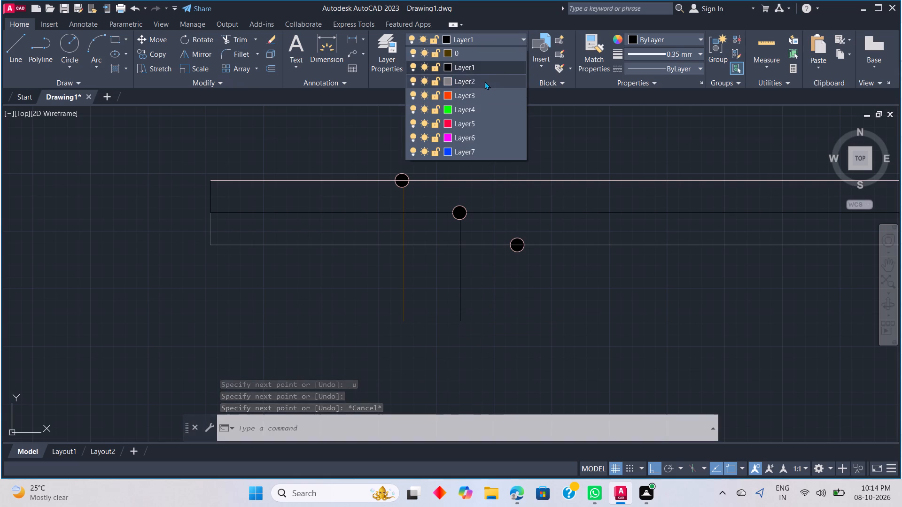
click(485, 81)
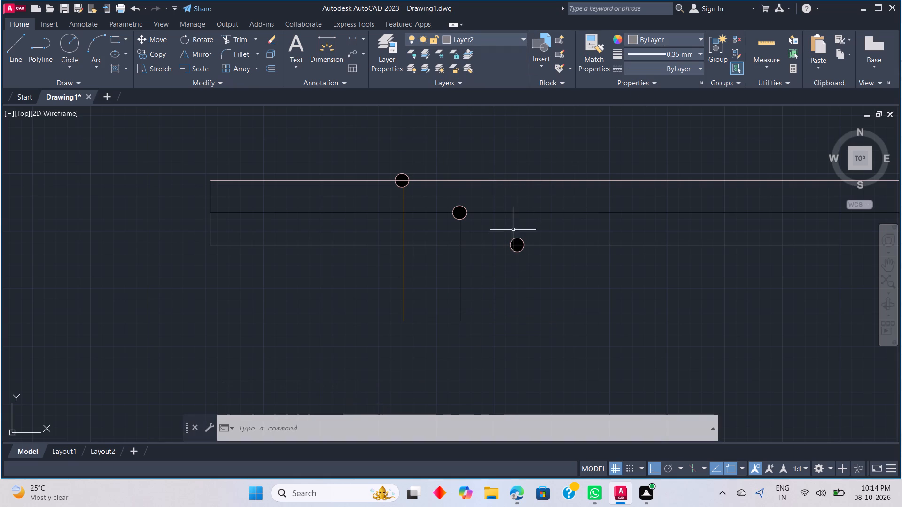
text(L)
key(space)
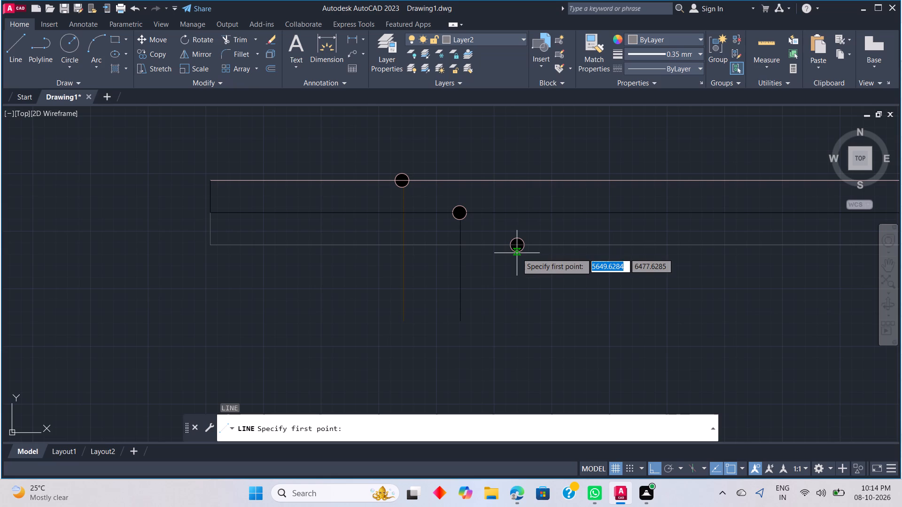
click(517, 253)
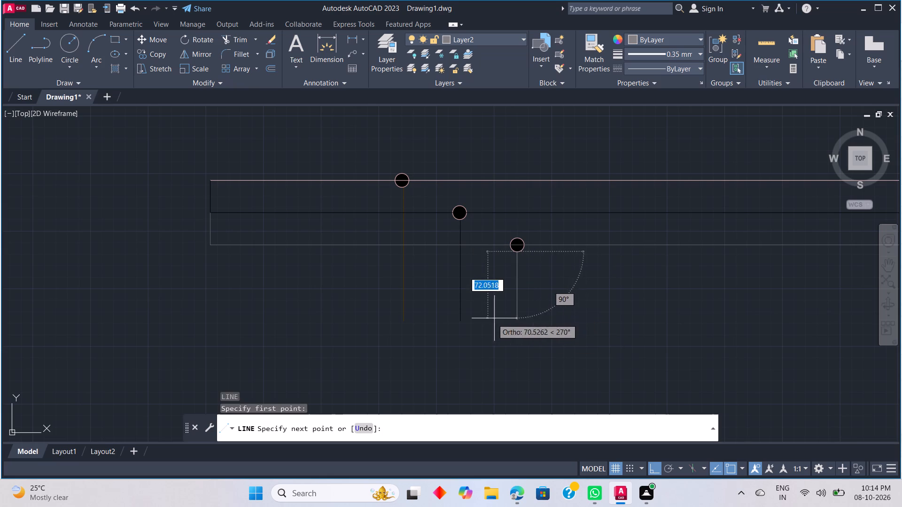
click(524, 316)
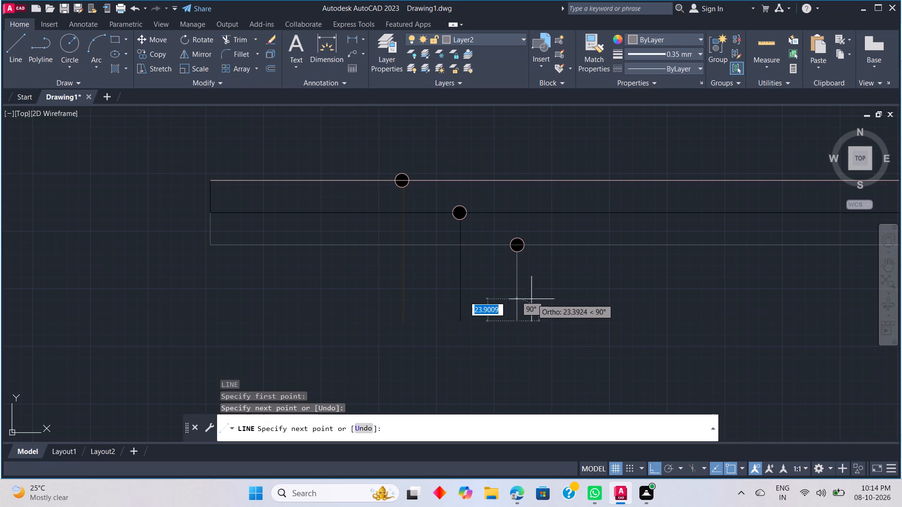
key(Escape)
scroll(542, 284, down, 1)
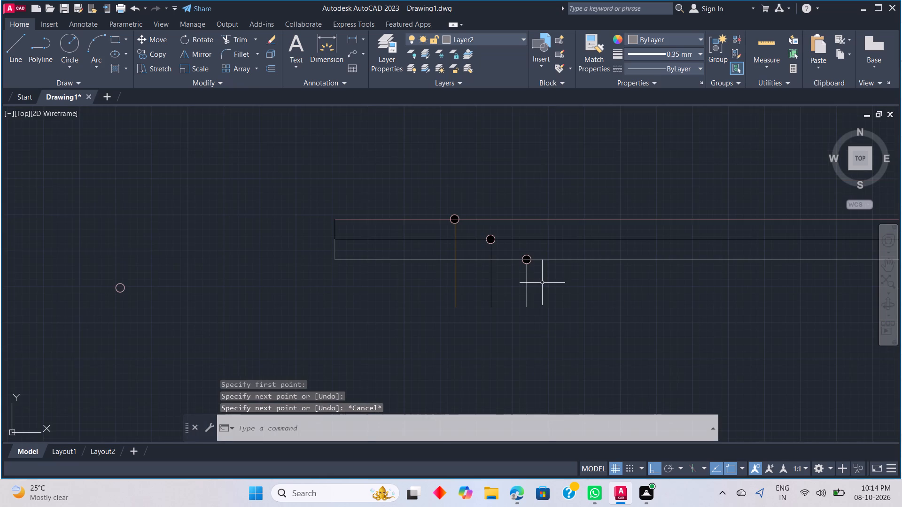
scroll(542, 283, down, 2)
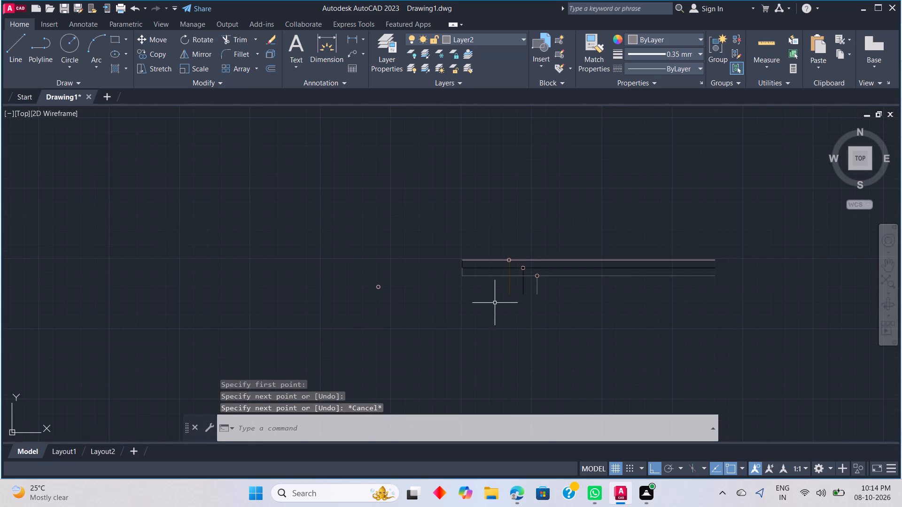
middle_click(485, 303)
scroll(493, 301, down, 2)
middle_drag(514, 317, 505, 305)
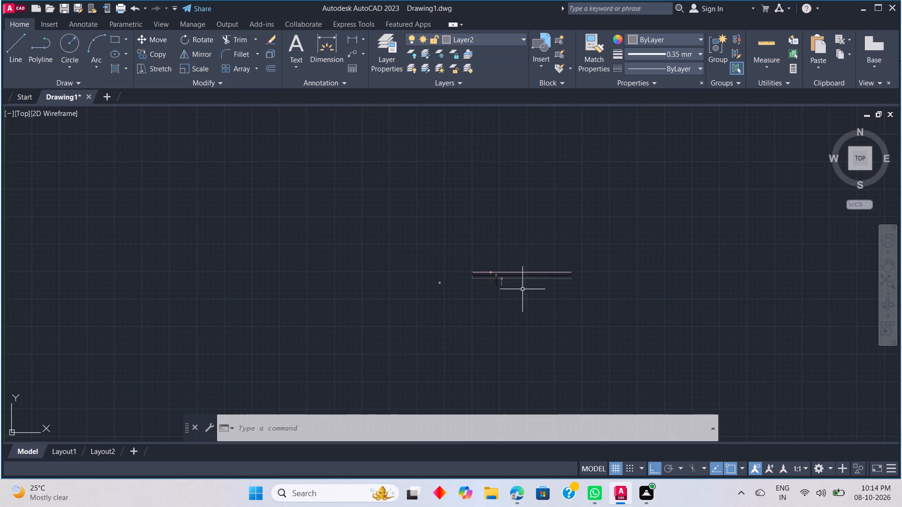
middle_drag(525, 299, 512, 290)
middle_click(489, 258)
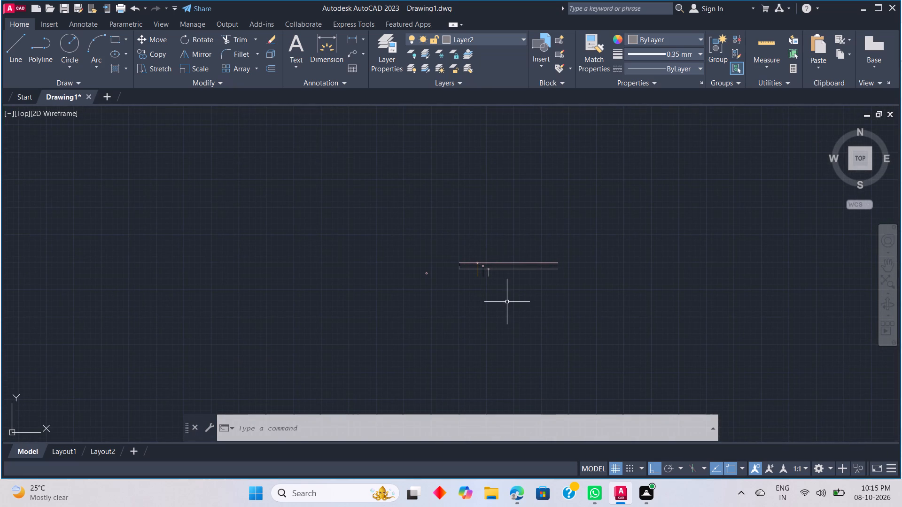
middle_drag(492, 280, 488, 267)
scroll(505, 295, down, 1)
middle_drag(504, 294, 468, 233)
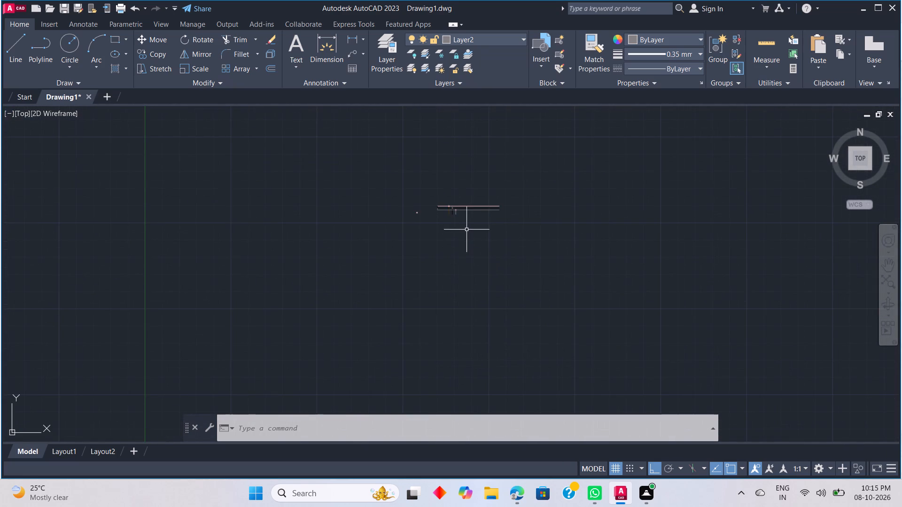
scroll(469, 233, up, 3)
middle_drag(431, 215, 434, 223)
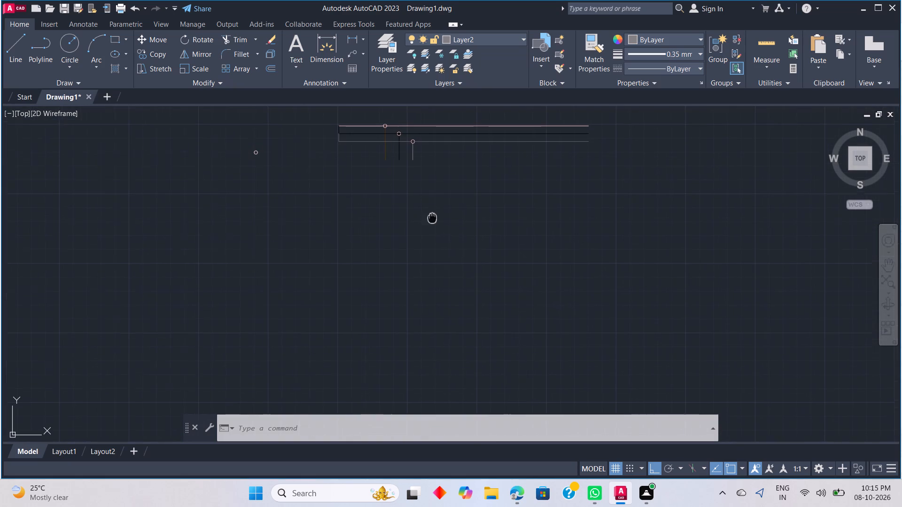
Copy the uppermost filled circle's outline straight down so the copy sits at the lower end of its vertical drop on layer 0.
middle_drag(434, 223, 451, 257)
middle_click(451, 257)
scroll(429, 217, up, 1)
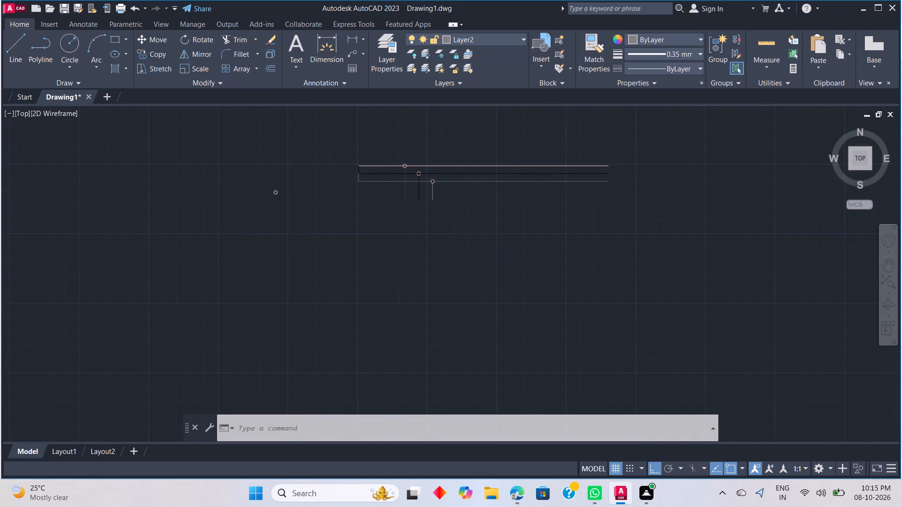
scroll(429, 217, down, 1)
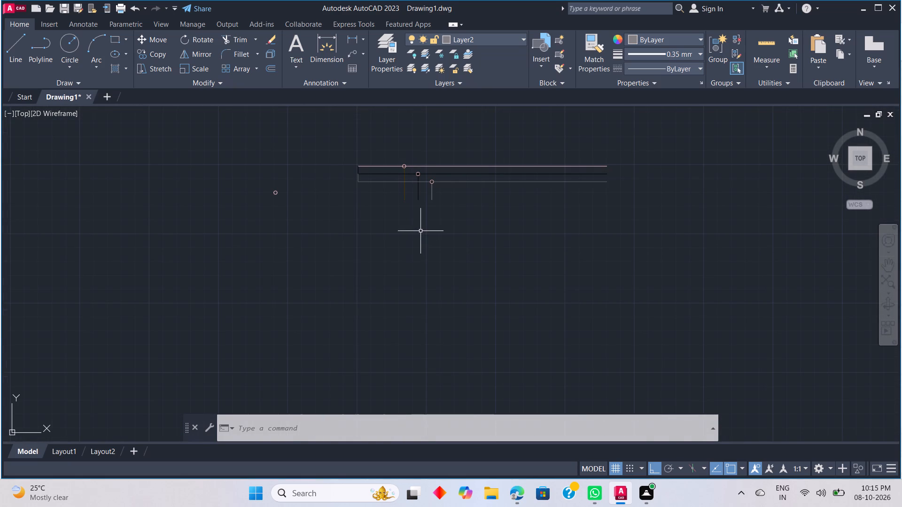
scroll(422, 223, up, 1)
middle_drag(402, 218, 428, 272)
scroll(422, 219, up, 1)
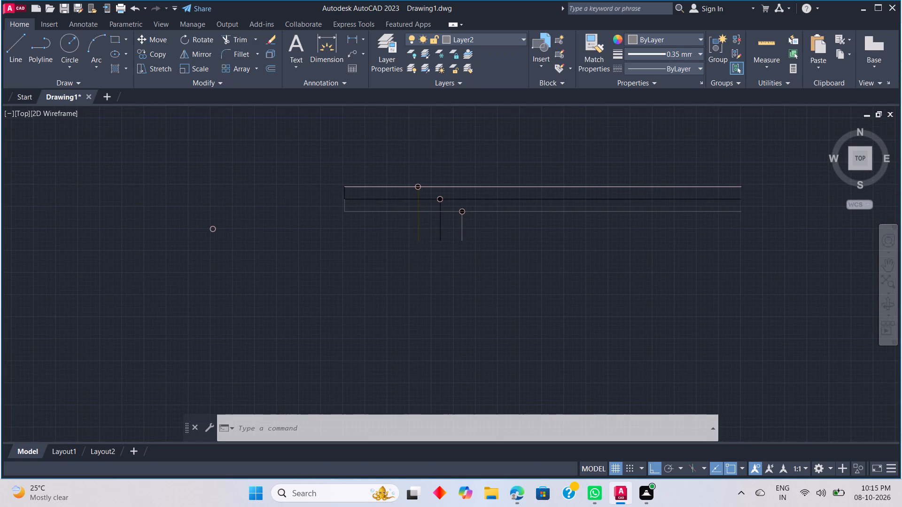
click(418, 171)
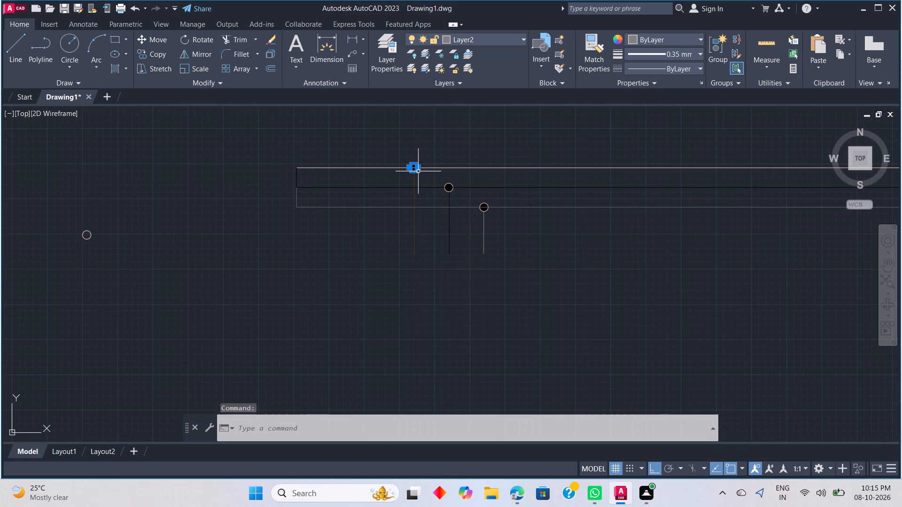
right_click(425, 177)
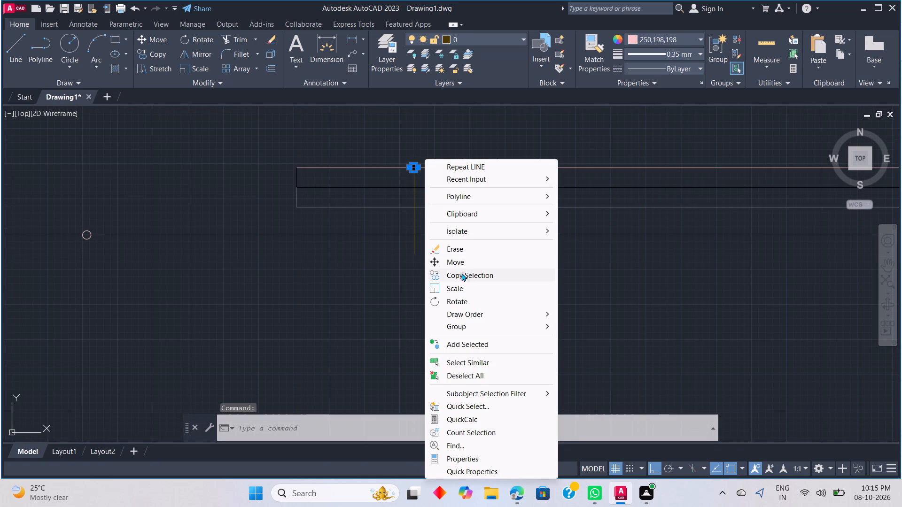
click(466, 273)
click(418, 173)
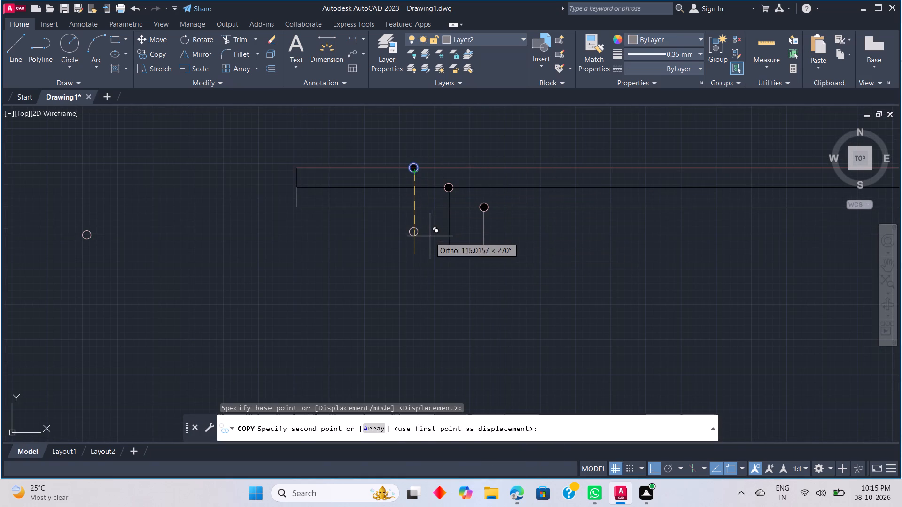
scroll(438, 269, up, 1)
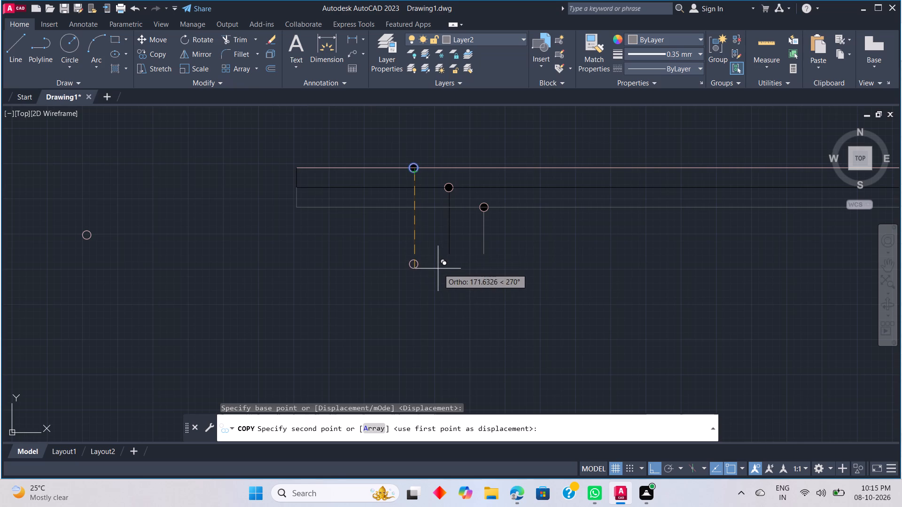
scroll(438, 269, up, 1)
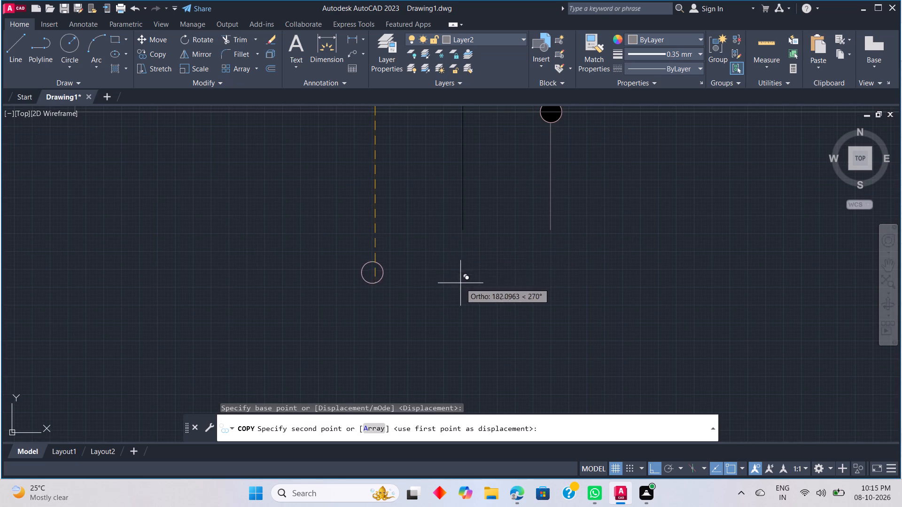
click(454, 246)
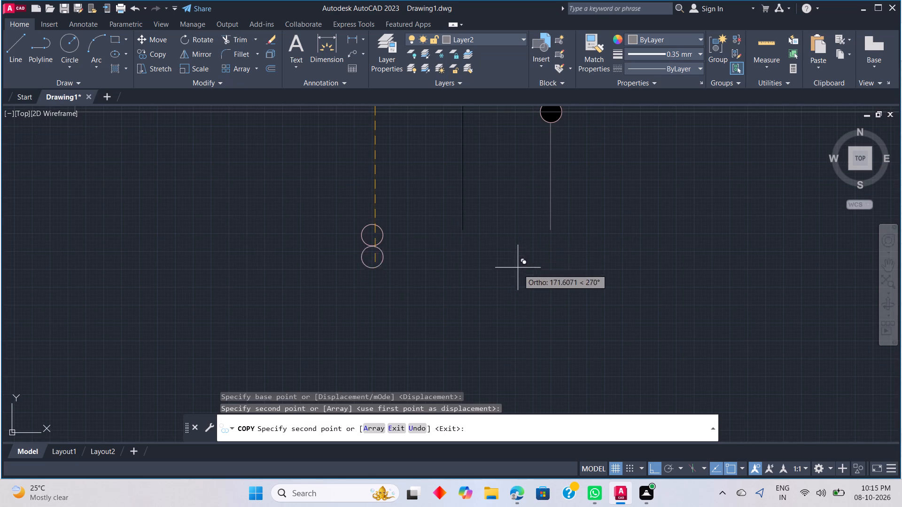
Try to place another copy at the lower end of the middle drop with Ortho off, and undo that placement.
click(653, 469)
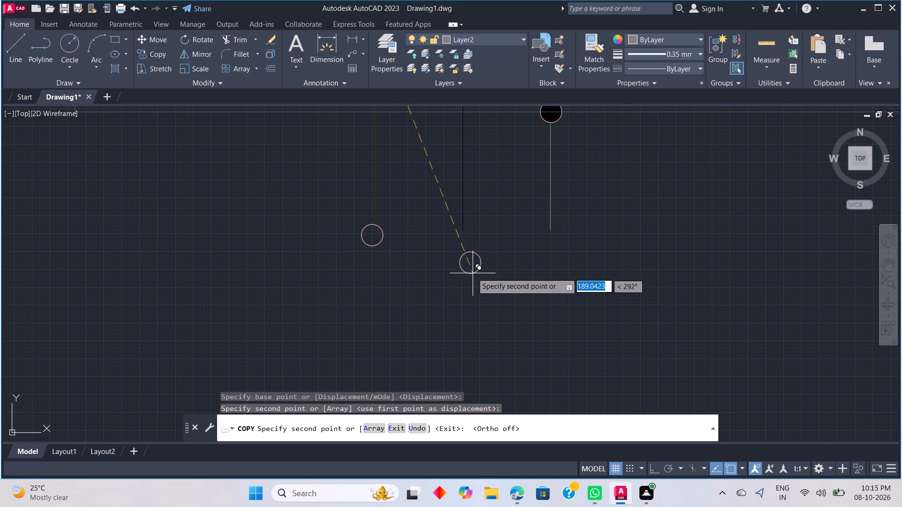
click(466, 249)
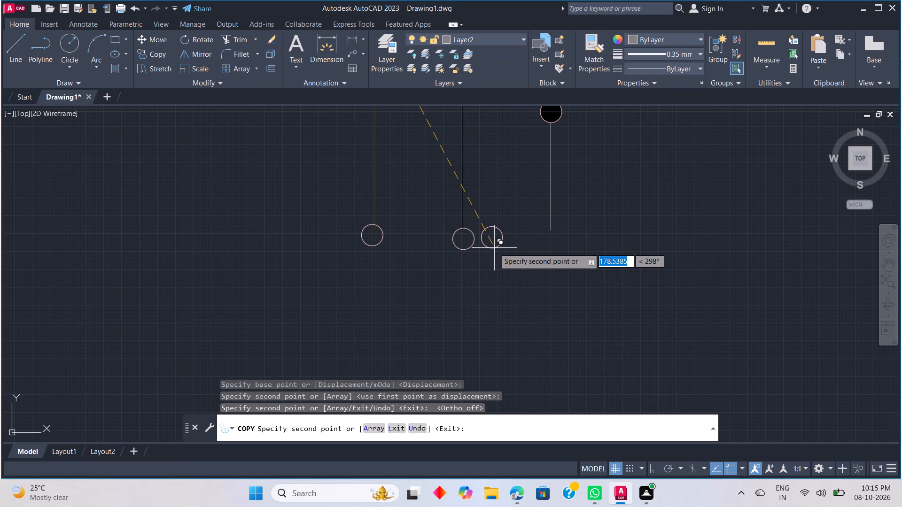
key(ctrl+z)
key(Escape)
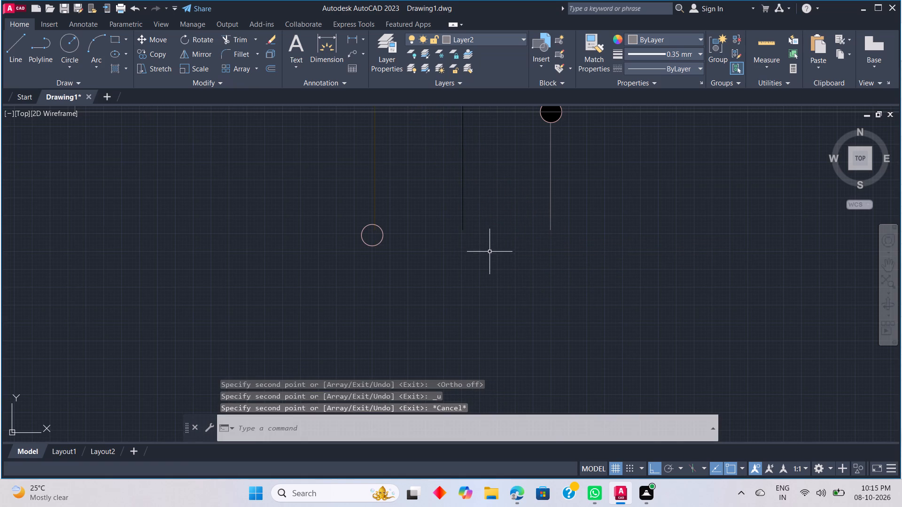
Copy the middle filled circle's outline straight down about 120 units to the lower end of its vertical drop.
scroll(480, 225, down, 1)
middle_click(498, 278)
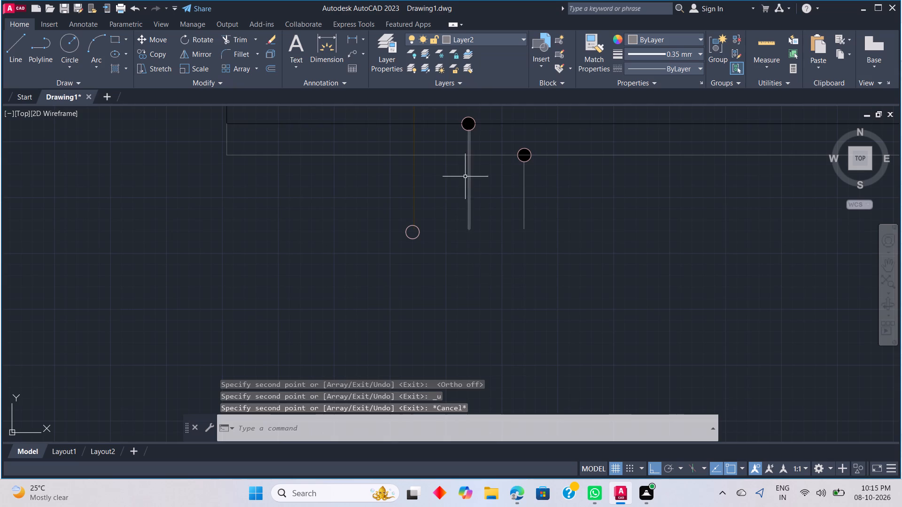
click(476, 126)
right_click(489, 134)
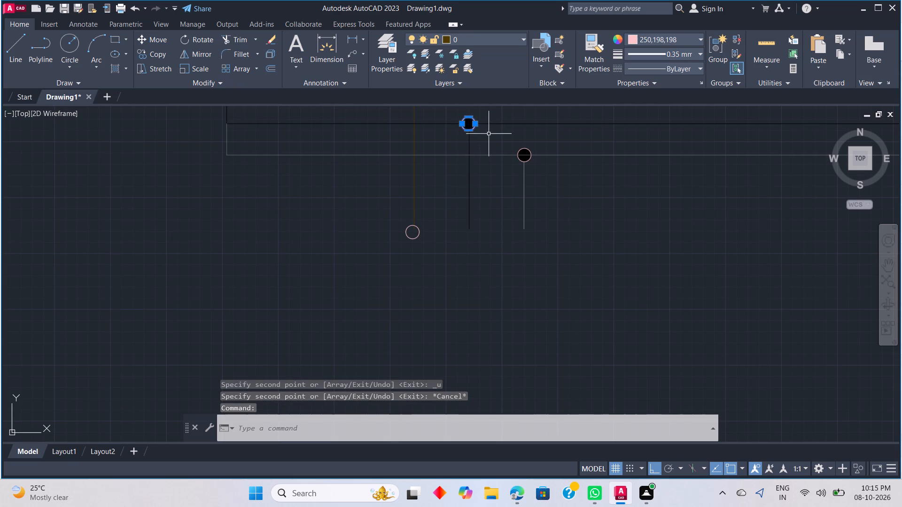
click(527, 253)
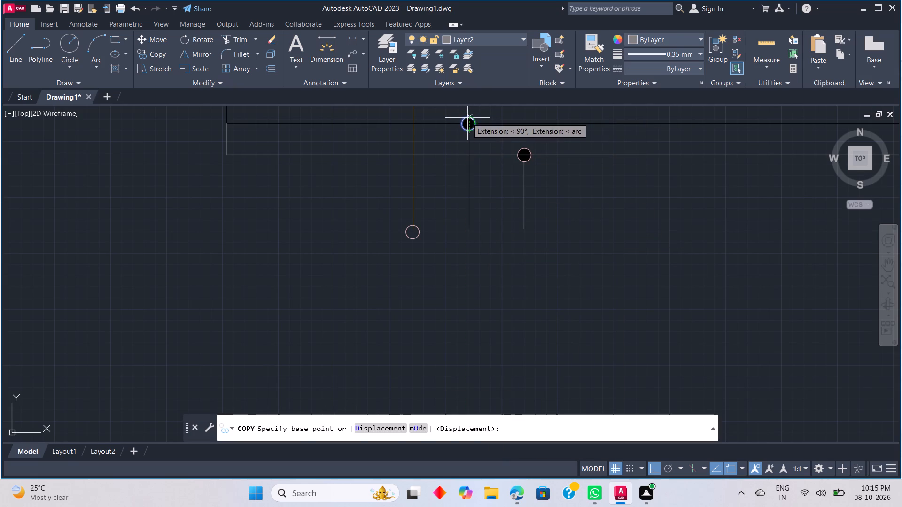
click(468, 118)
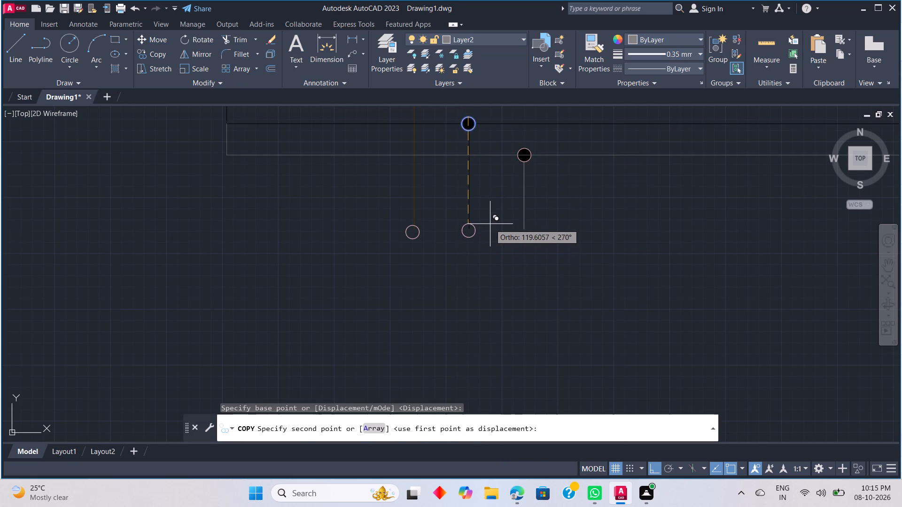
click(492, 225)
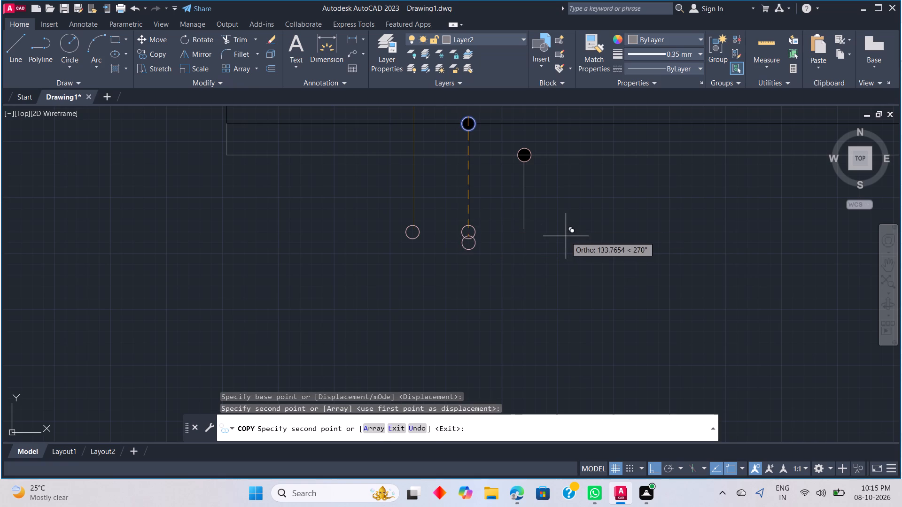
key(Escape)
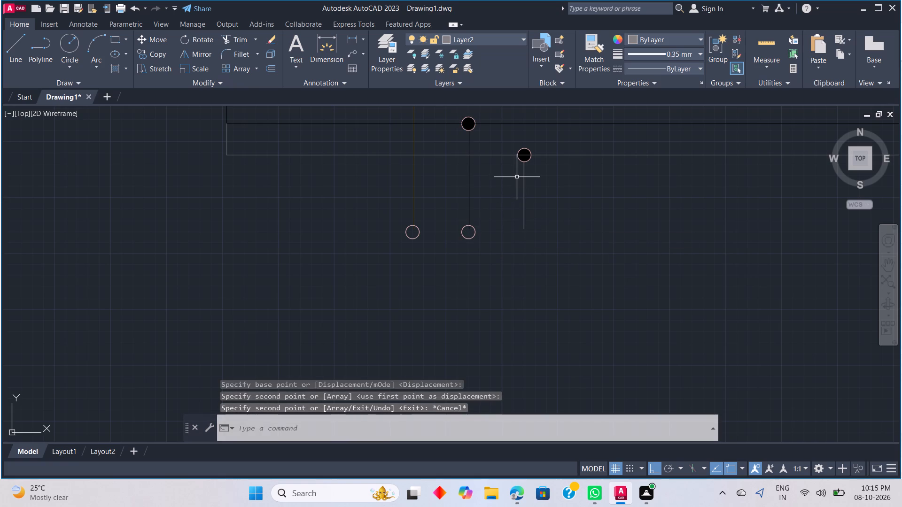
Copy the lowest filled circle's outline from its top point straight down to the lower end of the Layer2 drop.
click(529, 161)
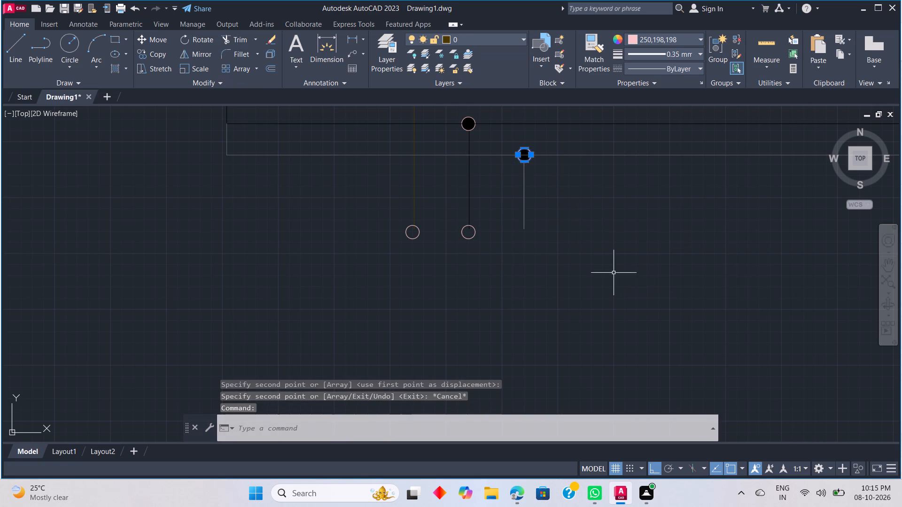
right_click(567, 243)
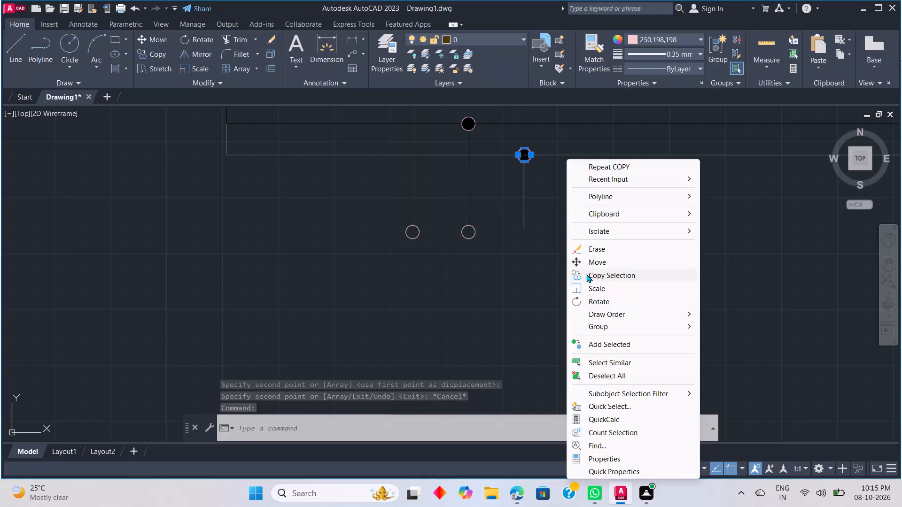
click(586, 274)
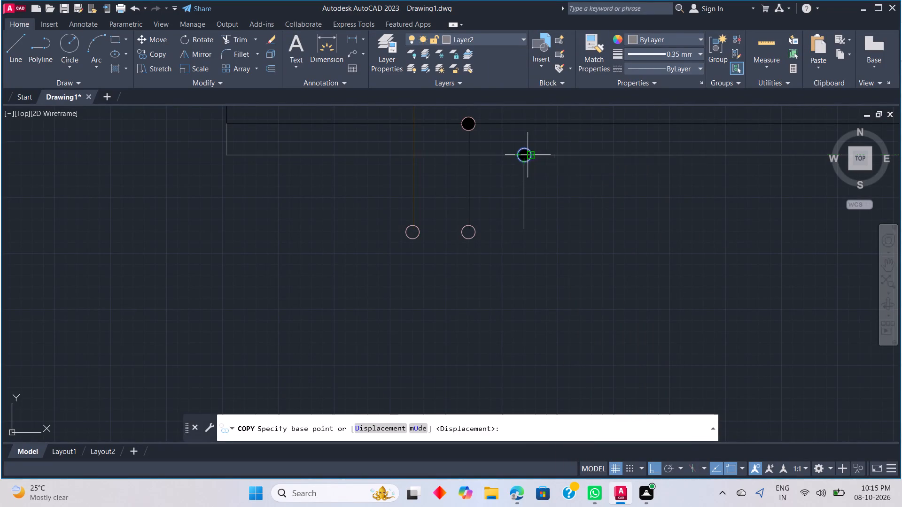
click(524, 148)
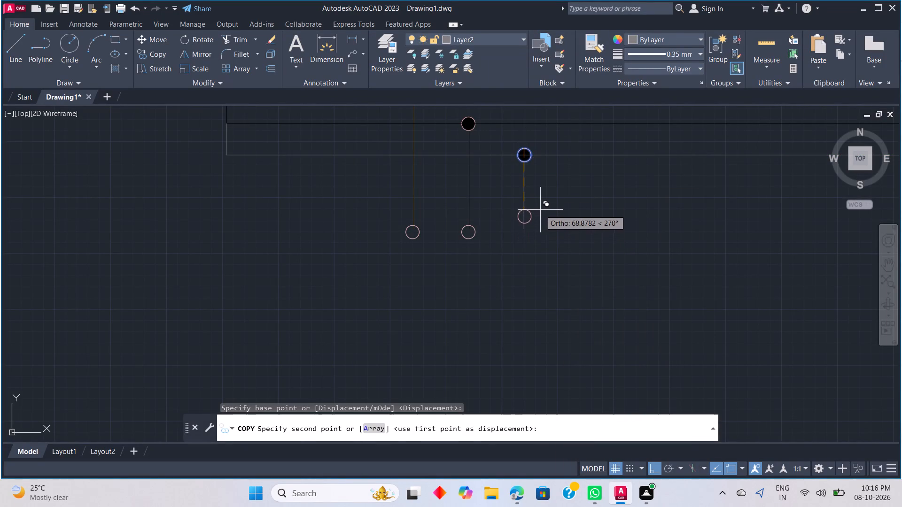
scroll(519, 246, up, 4)
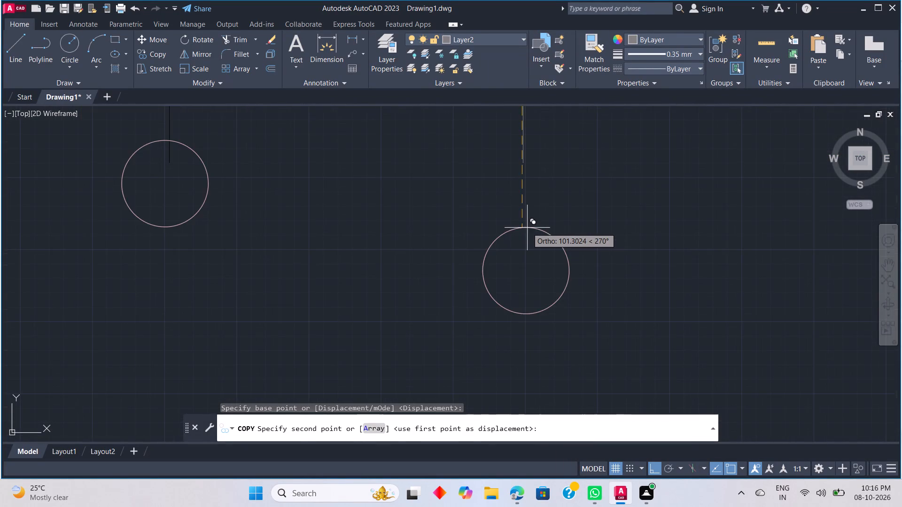
scroll(527, 228, down, 2)
scroll(543, 246, up, 2)
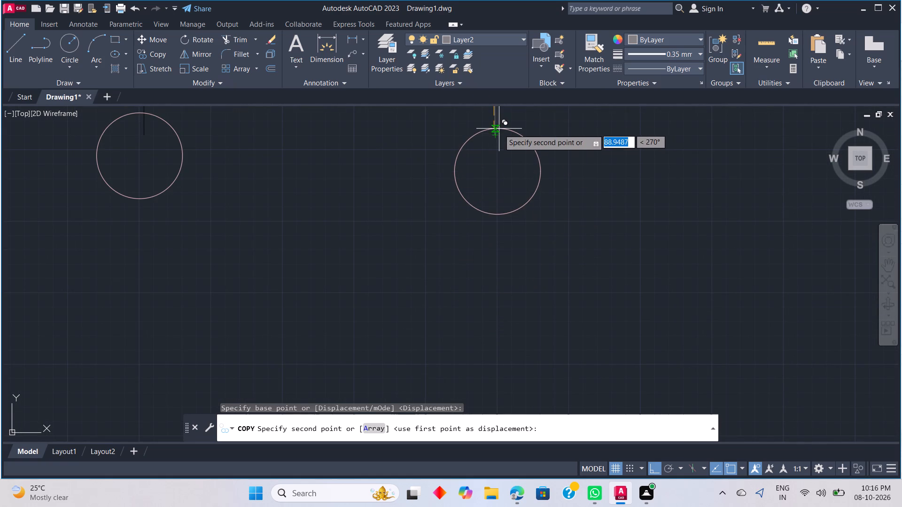
click(498, 123)
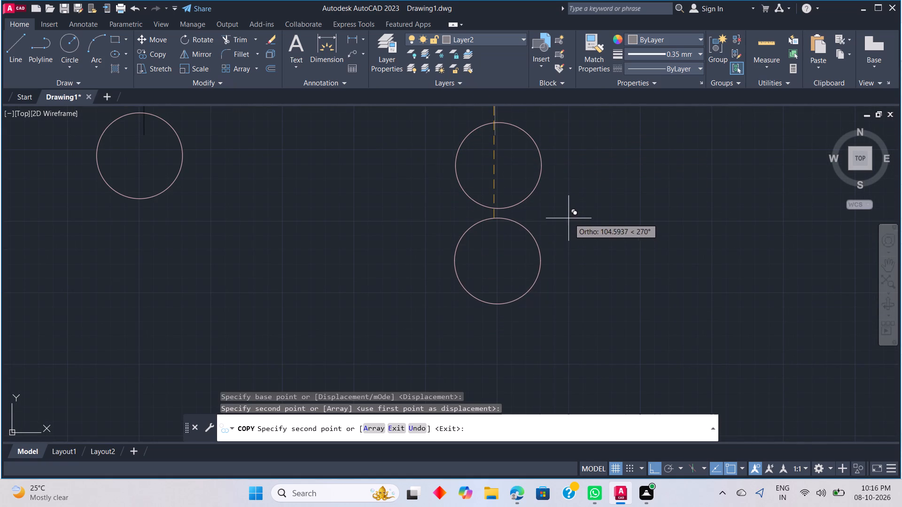
key(Escape)
Trim the end segments of the three vertical drops that lie inside the copied circles.
middle_drag(511, 164, 526, 215)
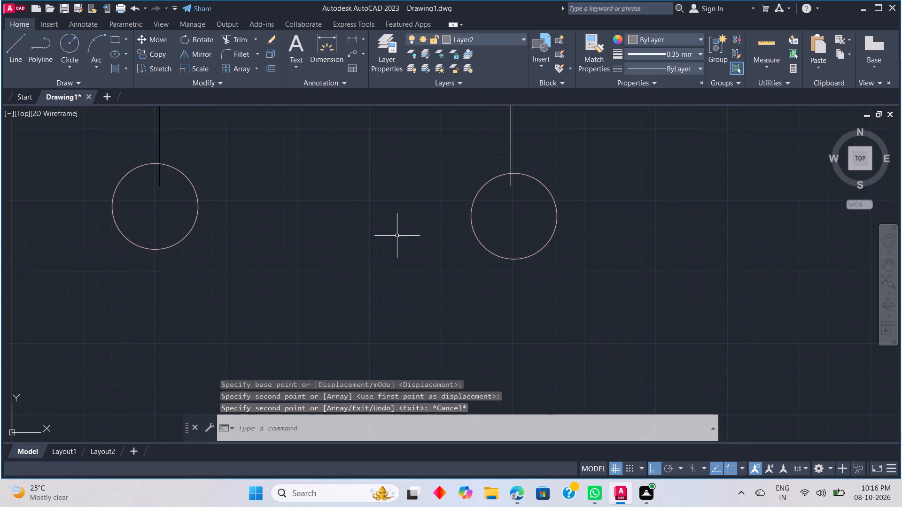
scroll(397, 236, down, 3)
scroll(305, 255, up, 3)
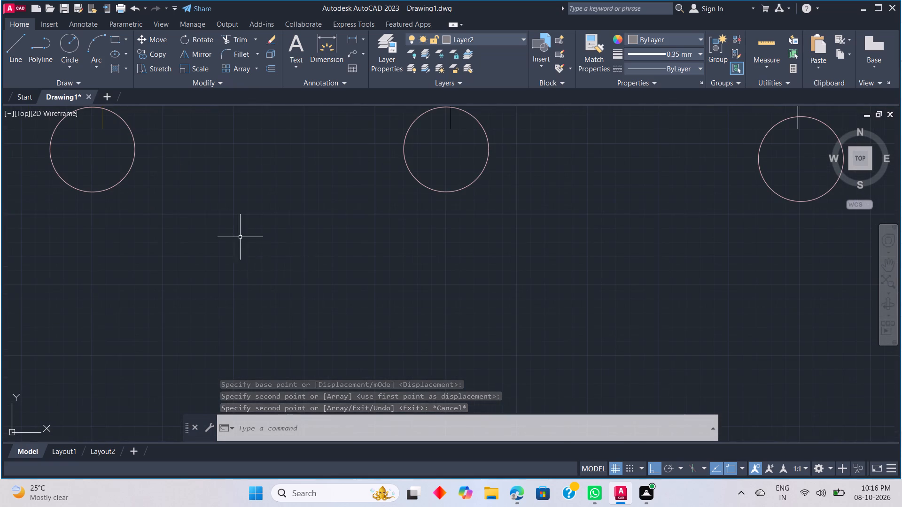
key(t)
text(R)
key(space)
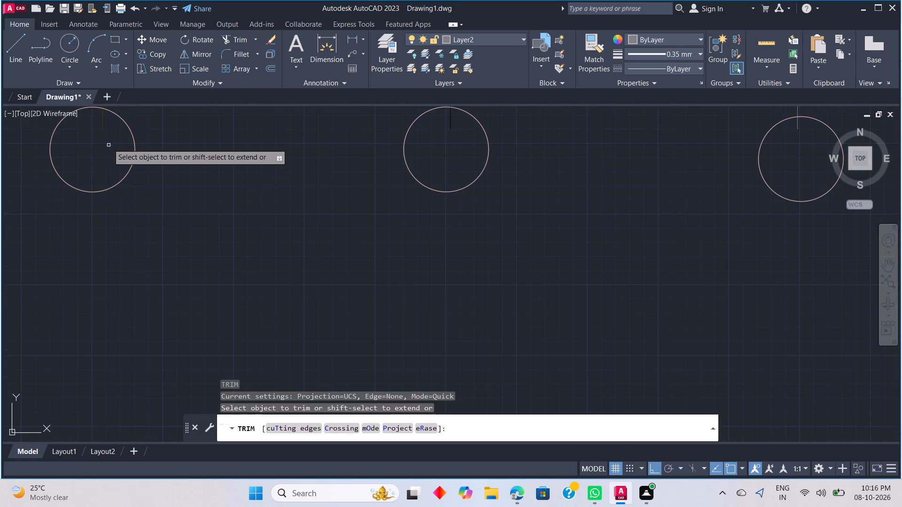
click(102, 124)
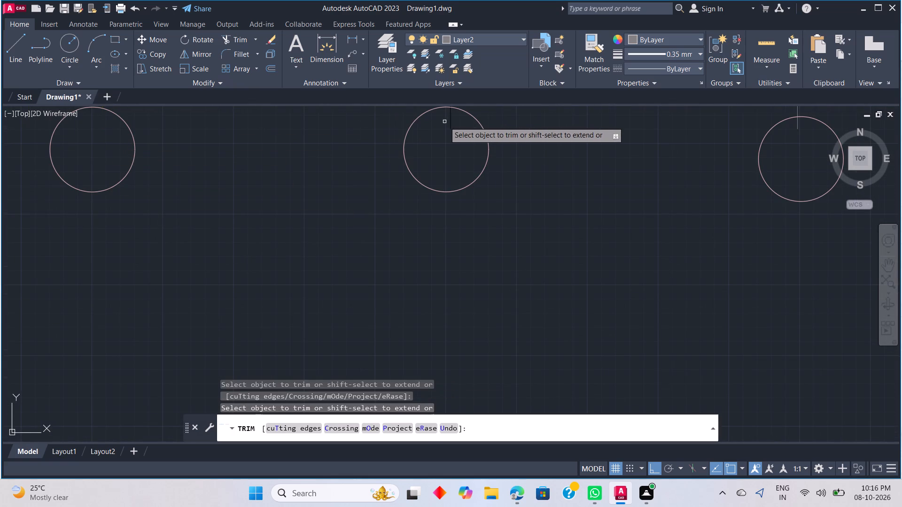
click(450, 119)
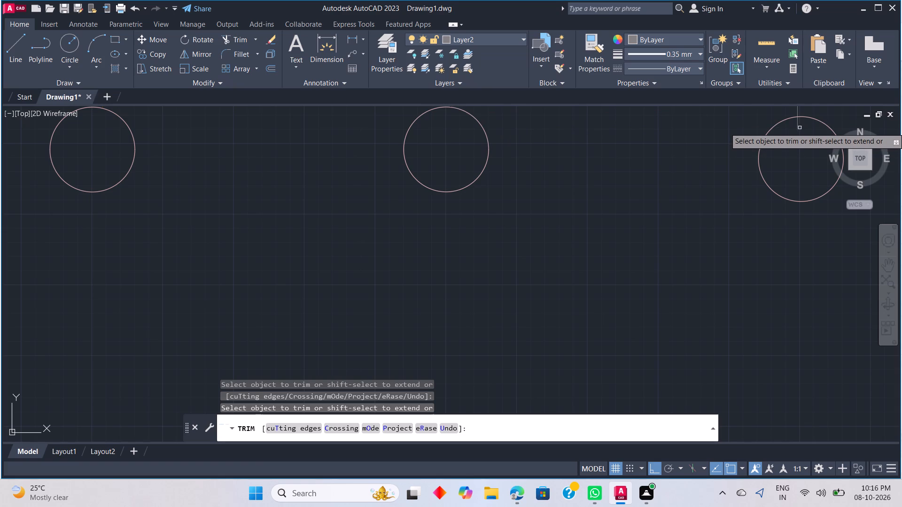
click(798, 123)
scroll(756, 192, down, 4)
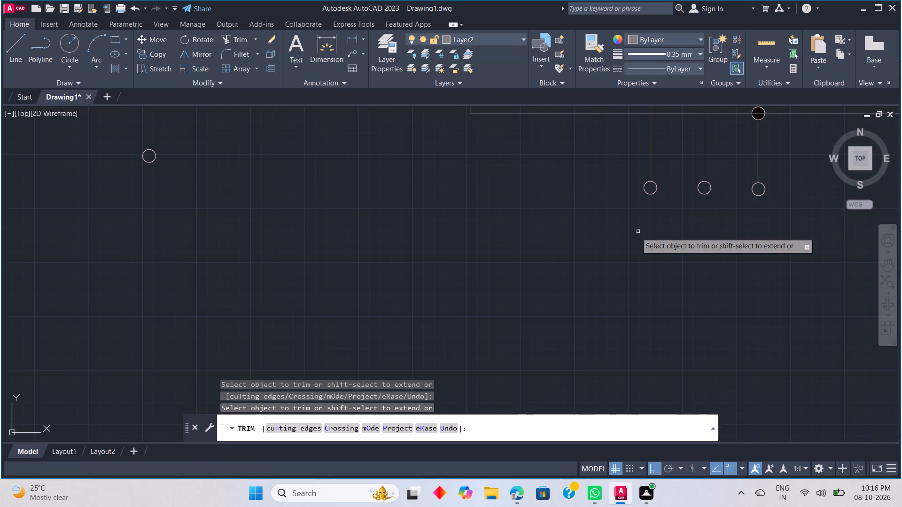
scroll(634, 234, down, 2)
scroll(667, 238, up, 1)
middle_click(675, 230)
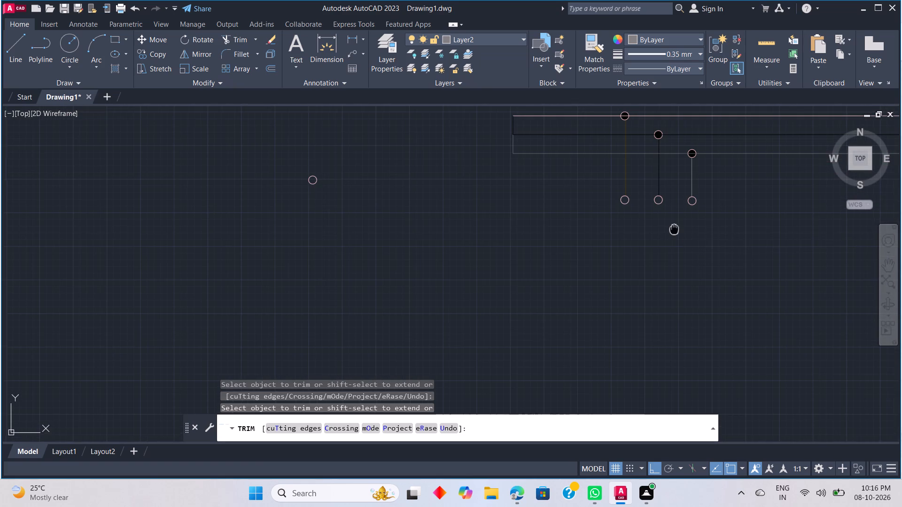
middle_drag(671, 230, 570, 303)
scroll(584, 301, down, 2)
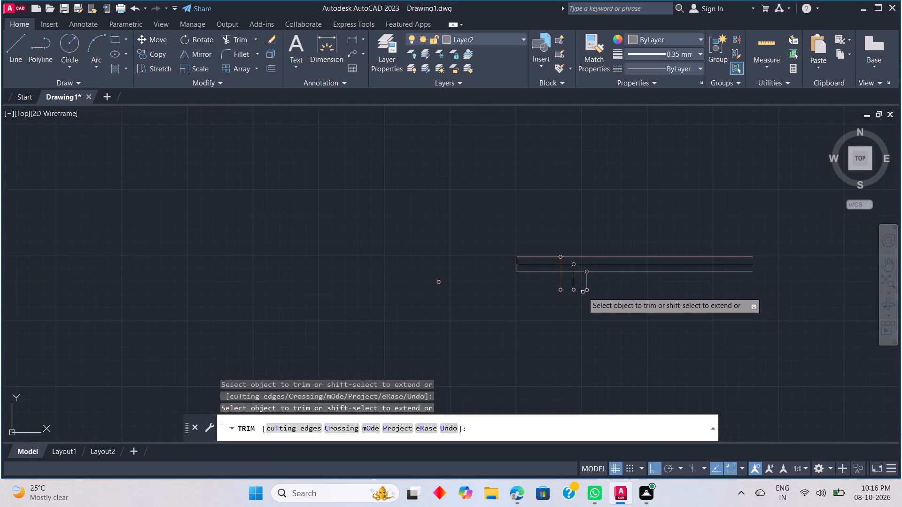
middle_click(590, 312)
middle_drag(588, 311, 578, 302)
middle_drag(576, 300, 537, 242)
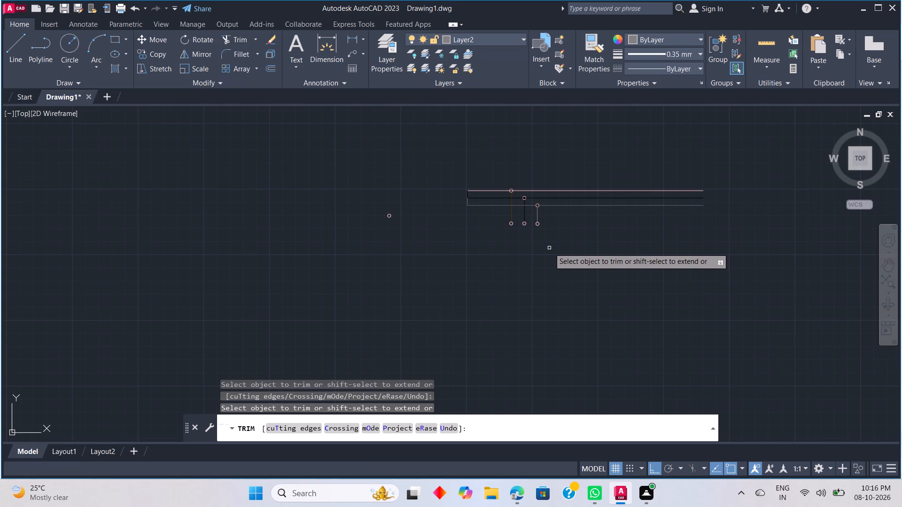
Move the open circle at the lower end of the layer 0 drop onto Layer3.
scroll(538, 221, up, 2)
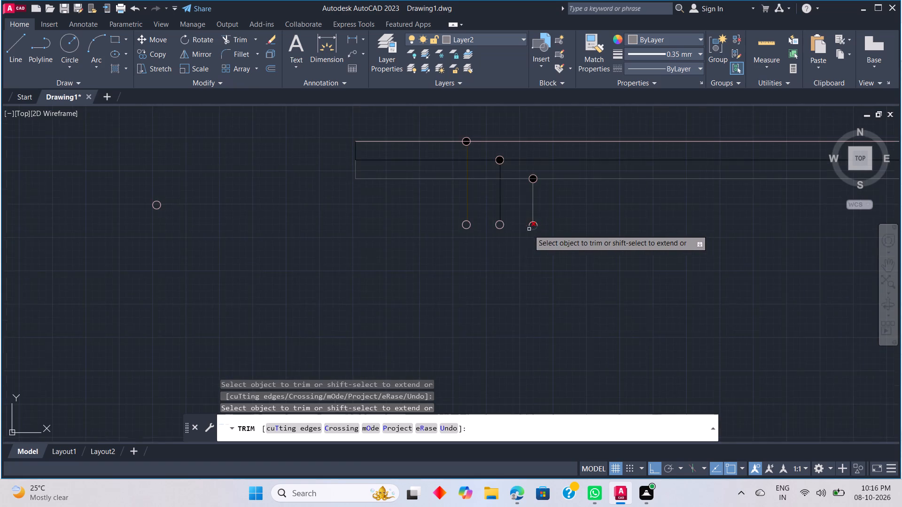
scroll(521, 234, up, 2)
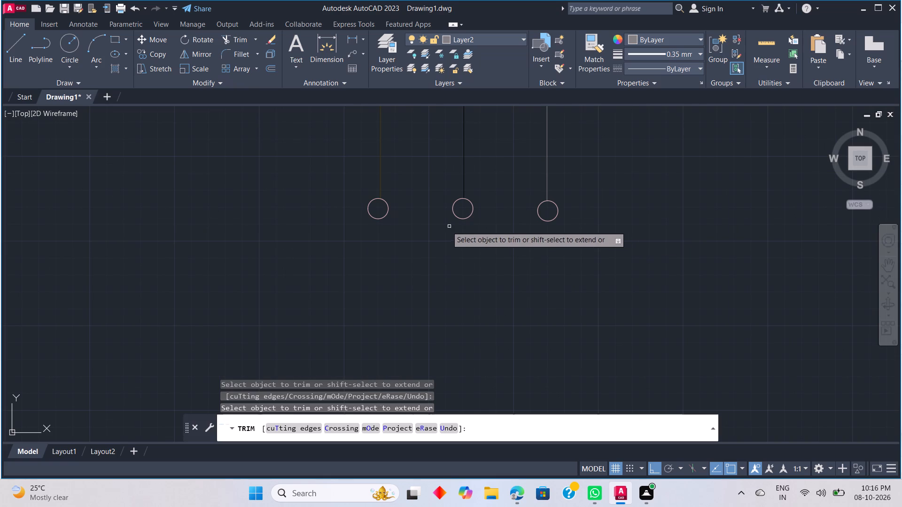
key(Escape)
click(387, 212)
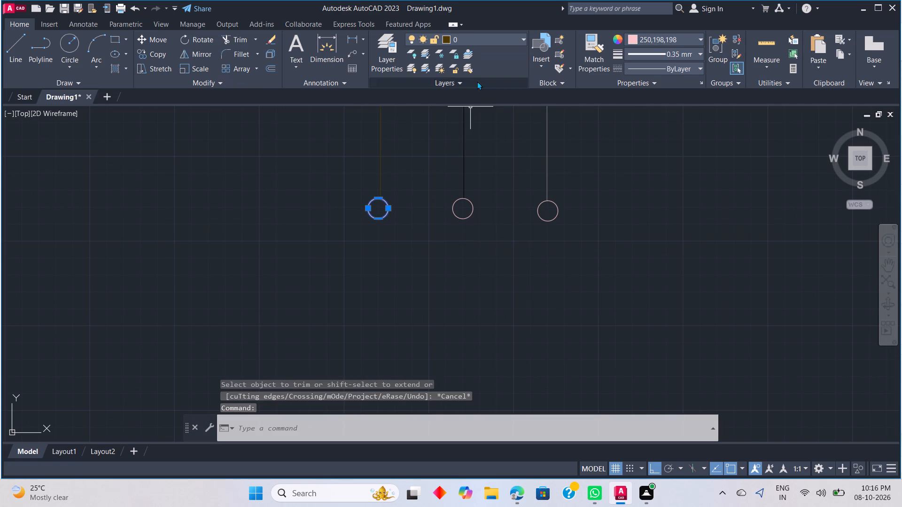
click(490, 39)
click(475, 95)
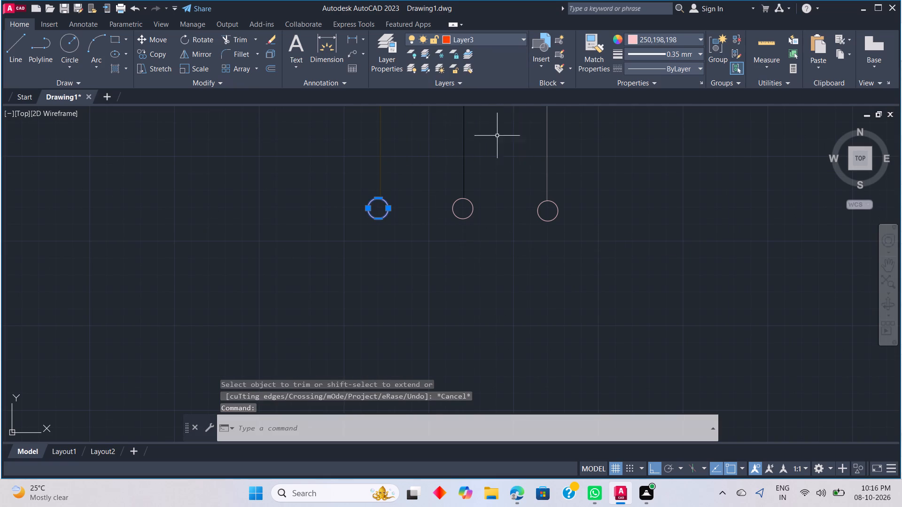
click(474, 238)
key(Escape)
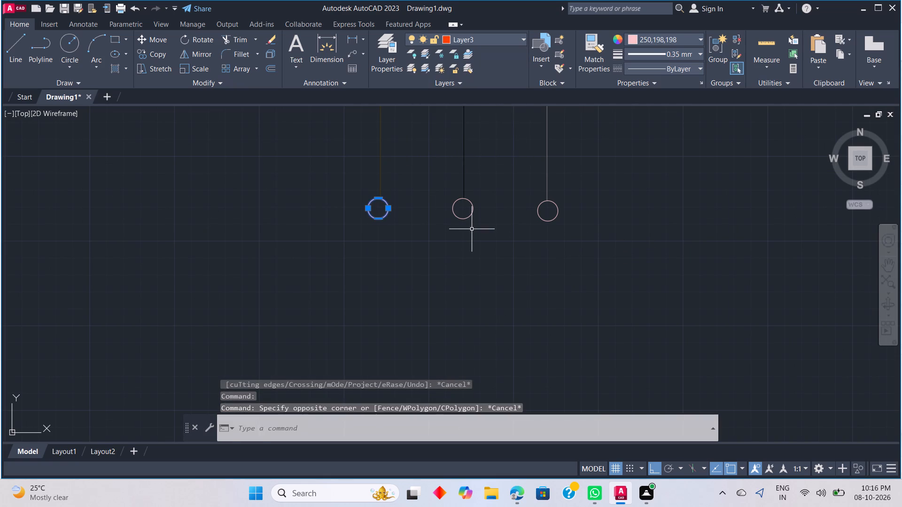
key(Escape)
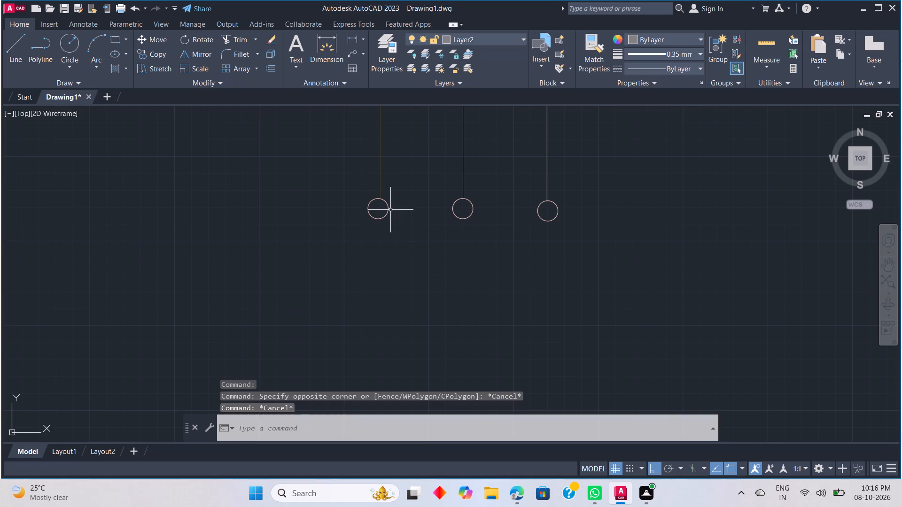
Set the colour of the layer 0 drop's end circle to ByLayer.
click(388, 213)
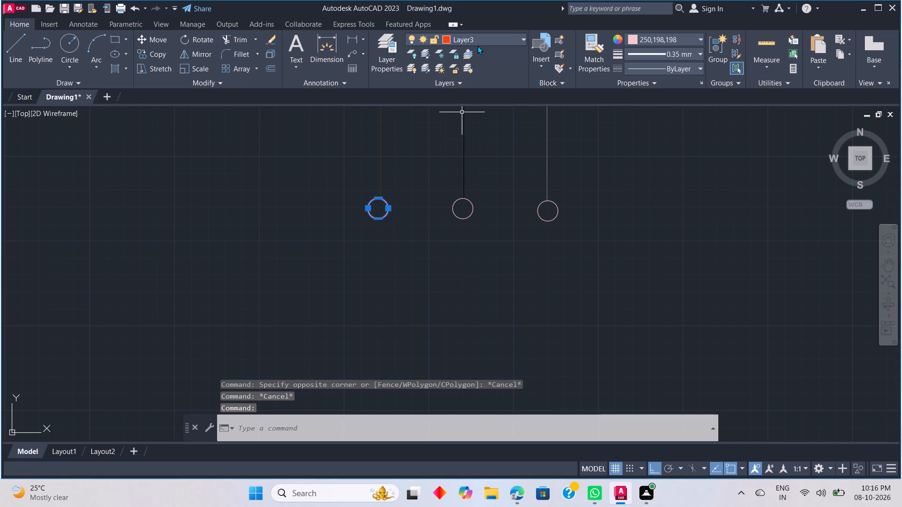
click(648, 38)
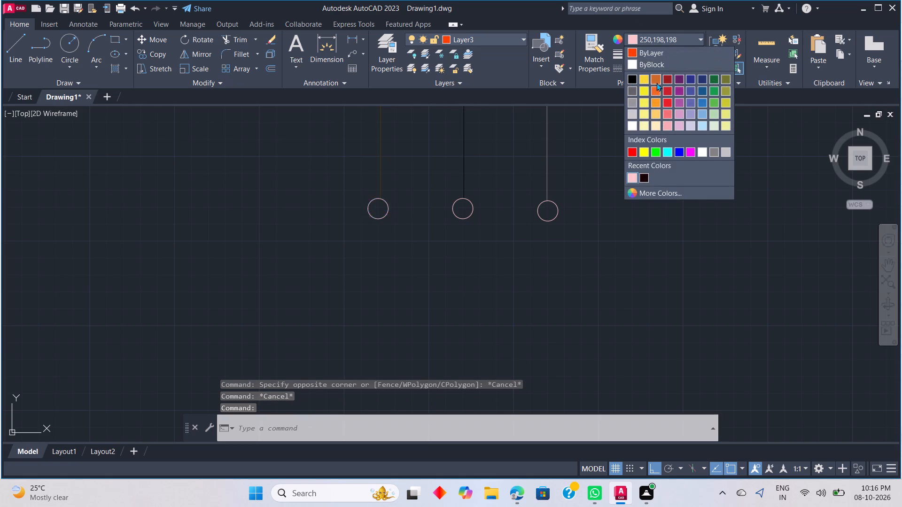
click(639, 50)
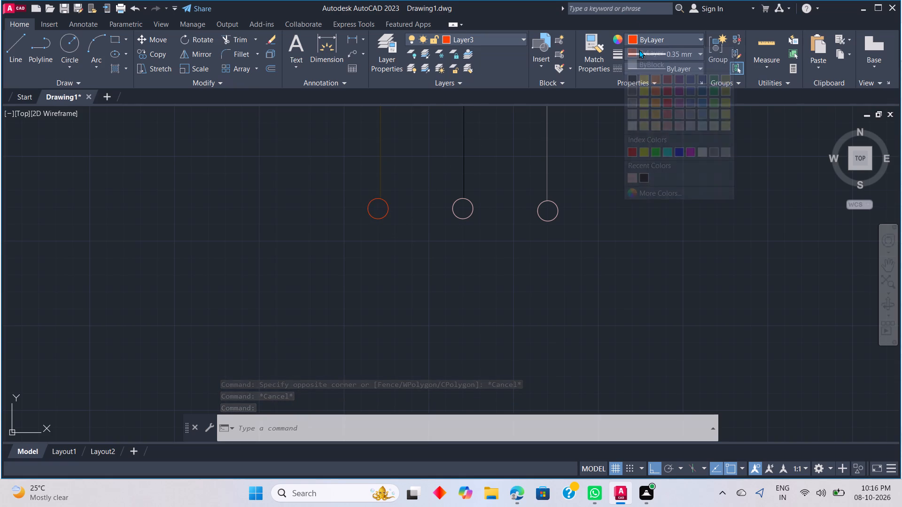
key(Escape)
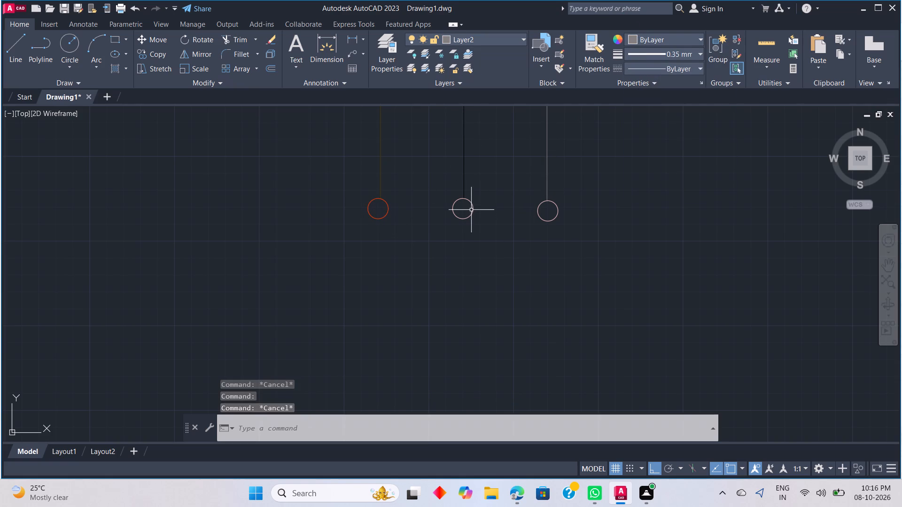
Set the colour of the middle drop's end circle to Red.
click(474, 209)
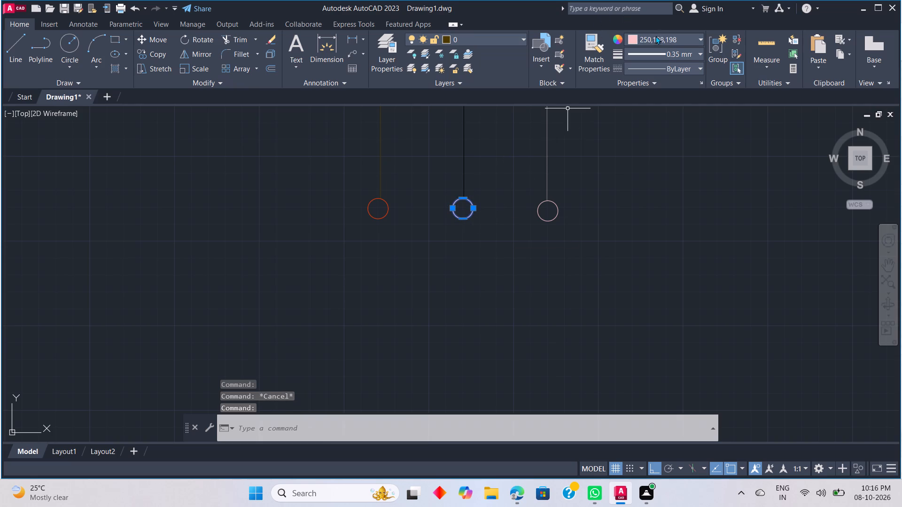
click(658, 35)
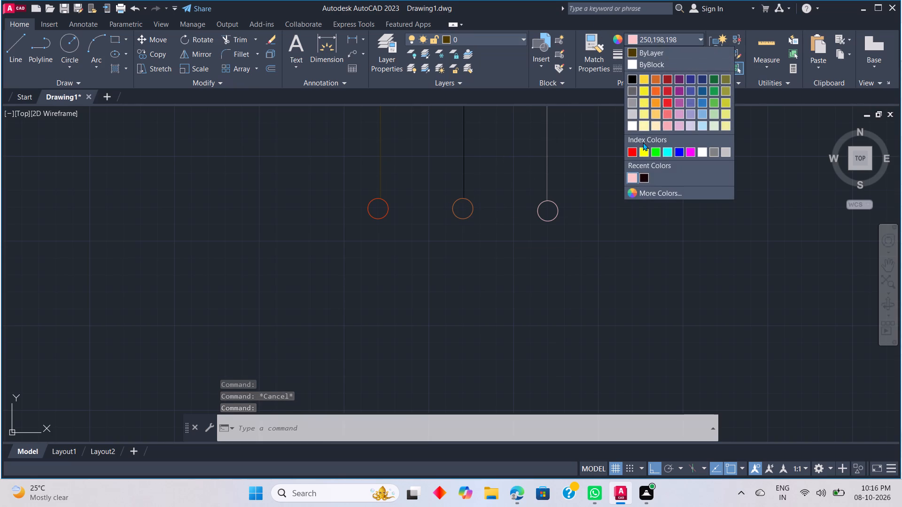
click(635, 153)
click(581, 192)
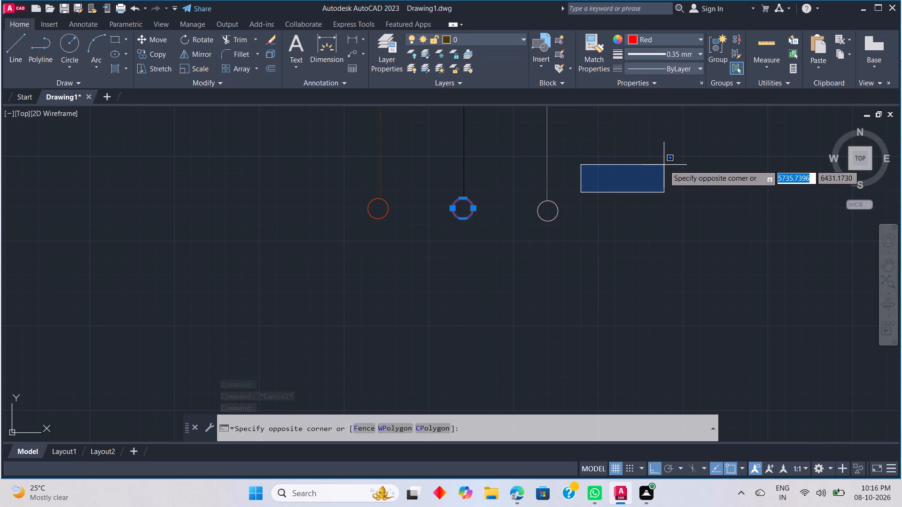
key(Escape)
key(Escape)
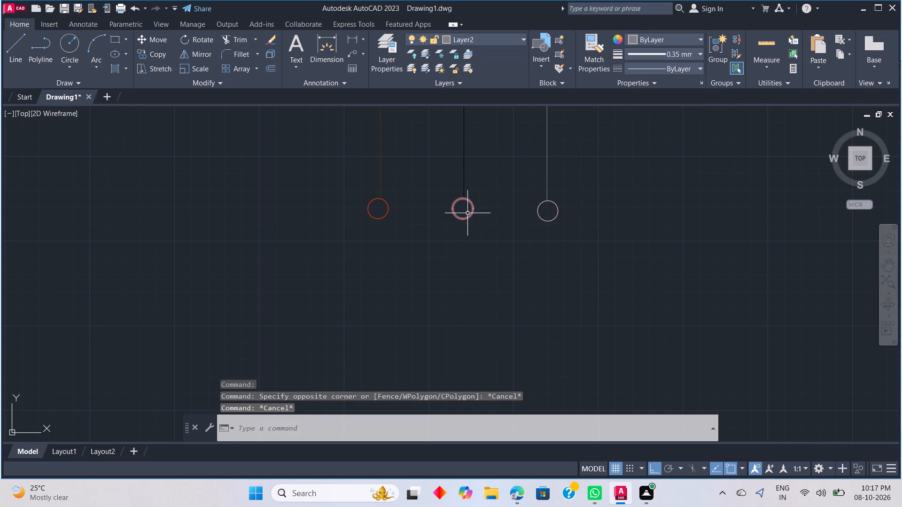
Set the colour of the middle drop's end circle to index colour 20.
click(477, 210)
key(Escape)
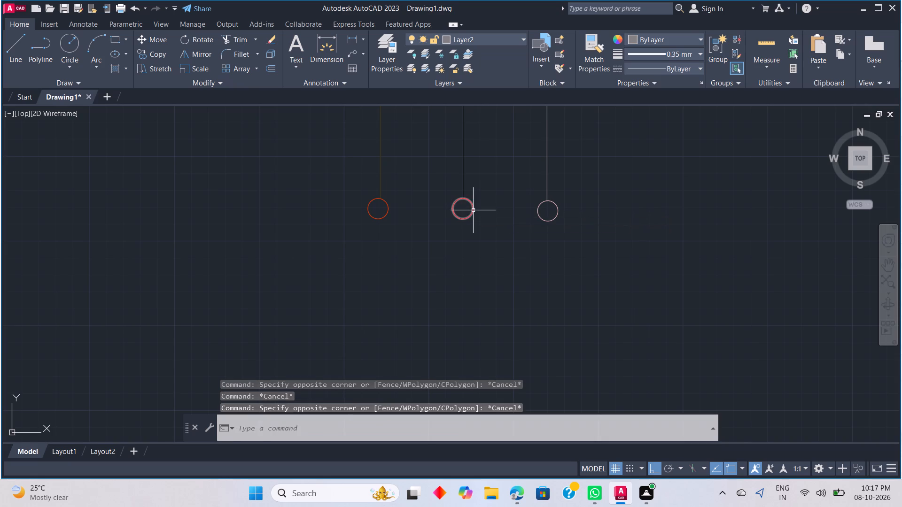
click(474, 210)
click(645, 36)
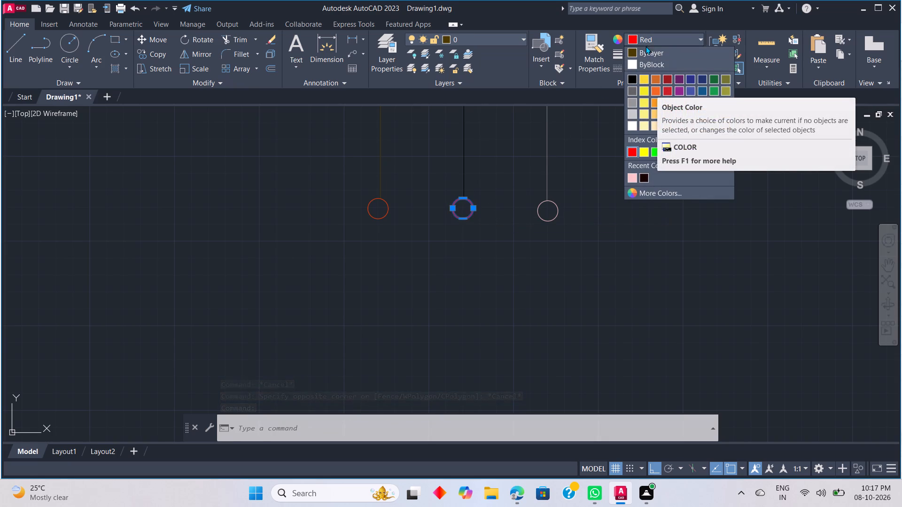
scroll(644, 59, down, 3)
scroll(644, 55, up, 2)
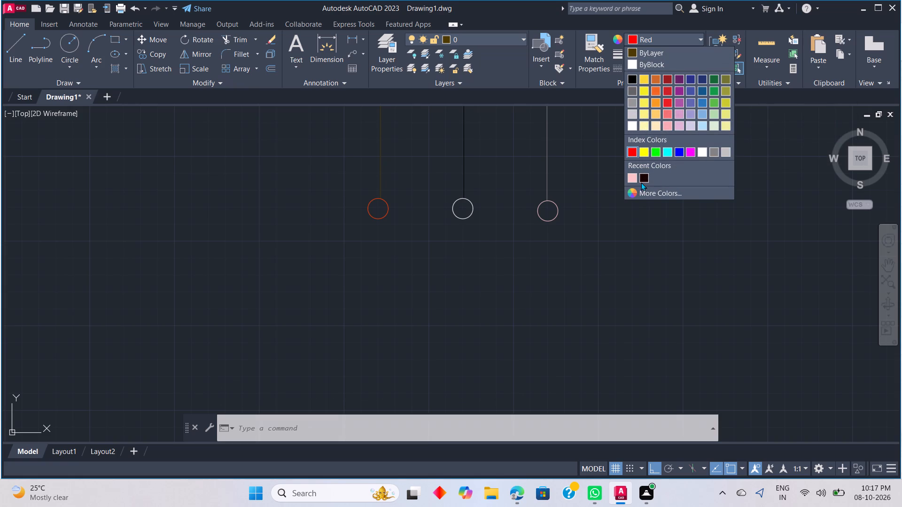
click(633, 192)
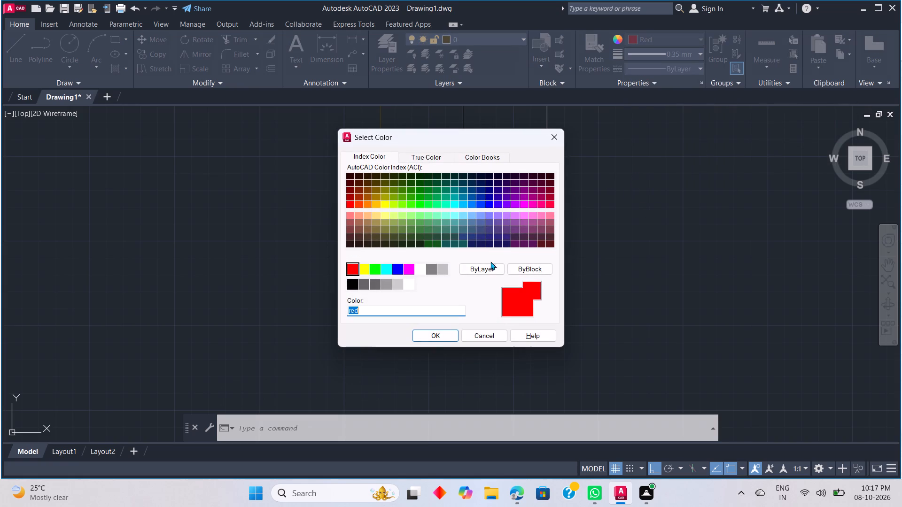
click(357, 204)
click(444, 337)
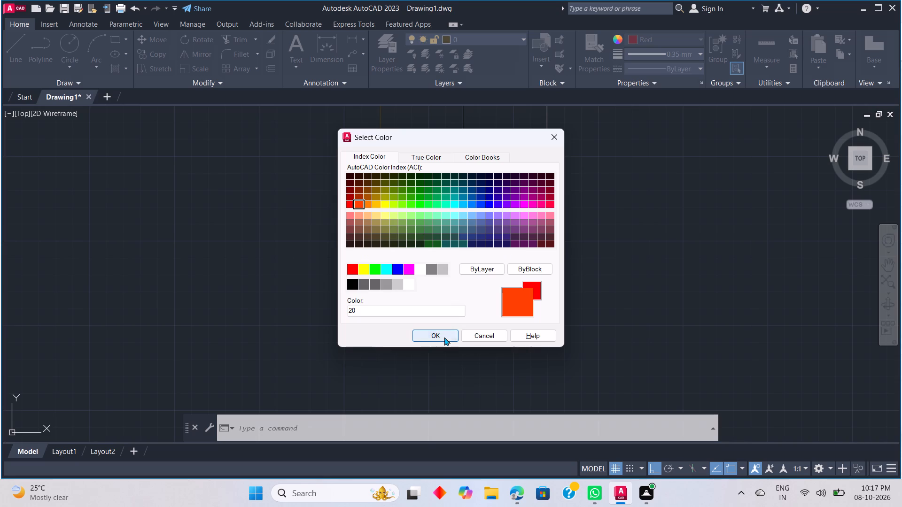
key(Escape)
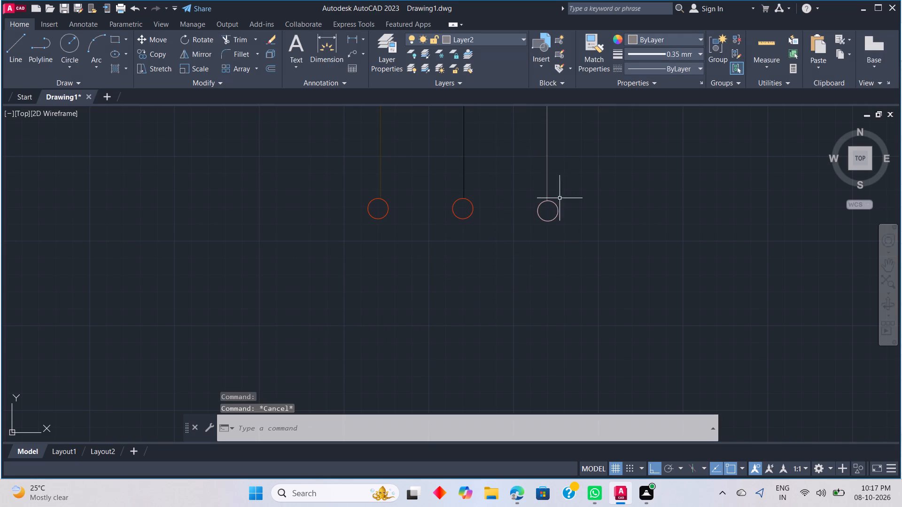
Set the colour of the Layer2 drop's end circle to the recent index colour 20.
click(555, 212)
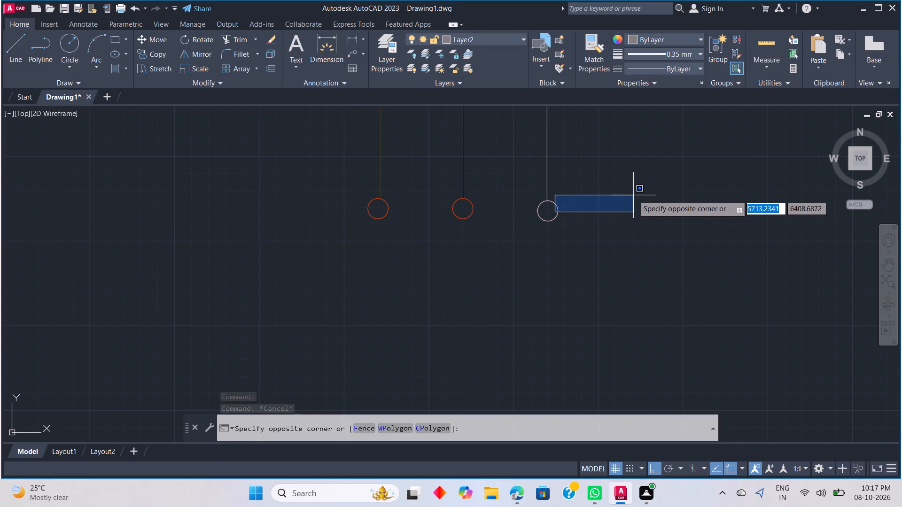
key(Escape)
click(558, 209)
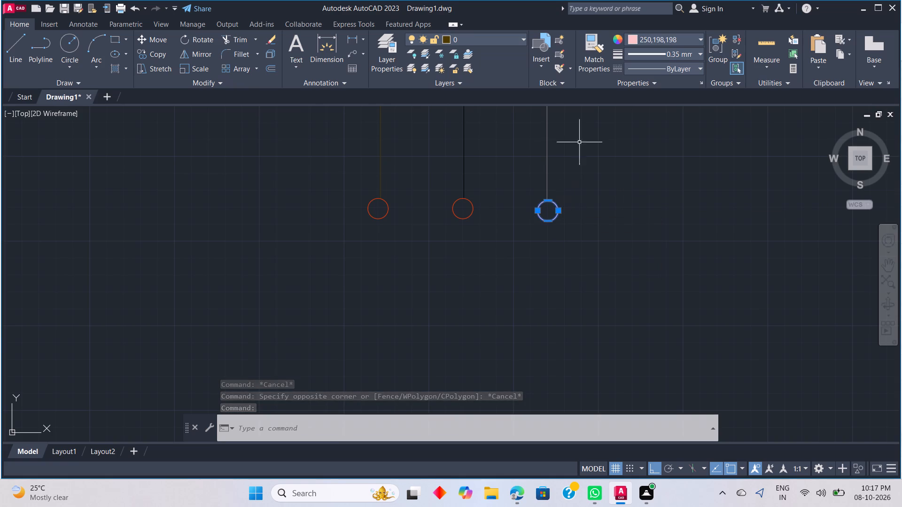
click(653, 38)
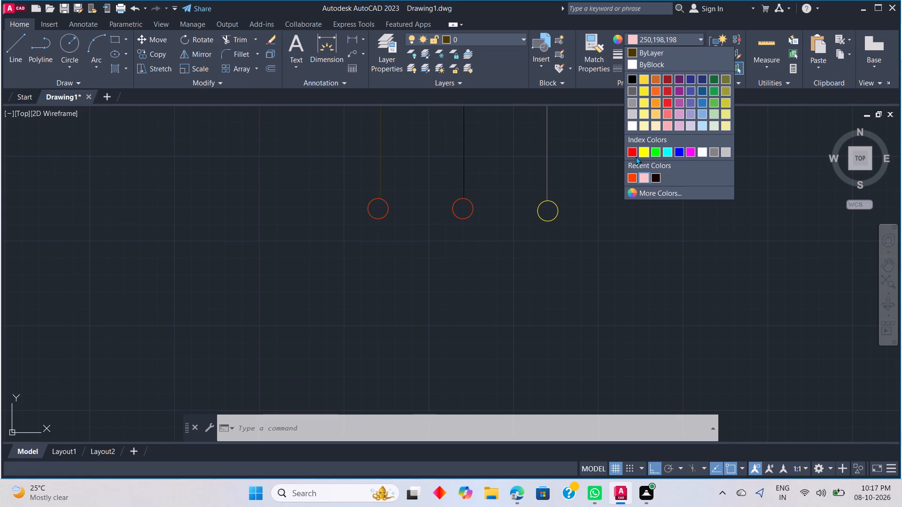
click(627, 179)
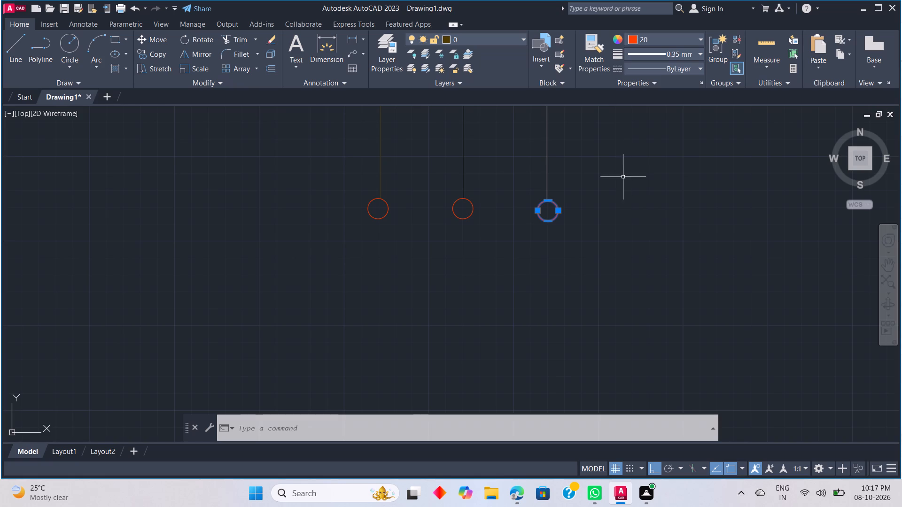
key(Escape)
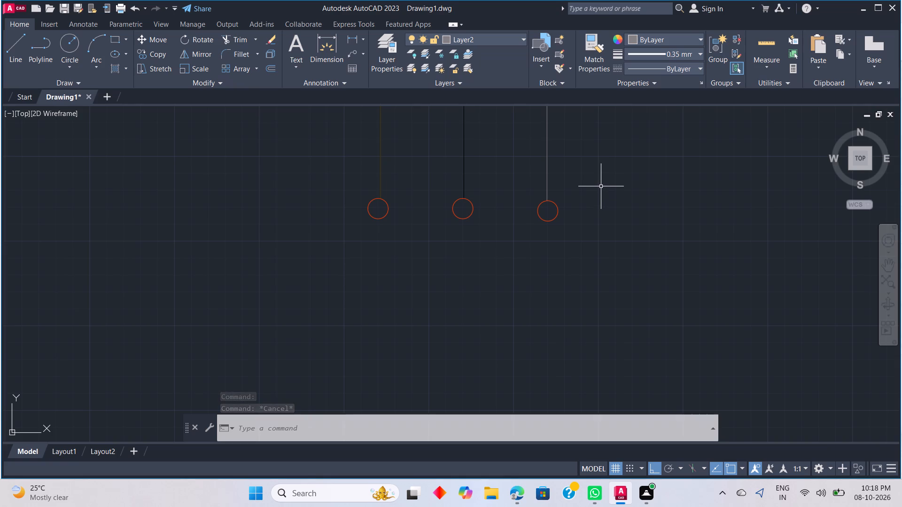
Set the layer colour of Layer3 to index colour 20.
scroll(601, 186, up, 2)
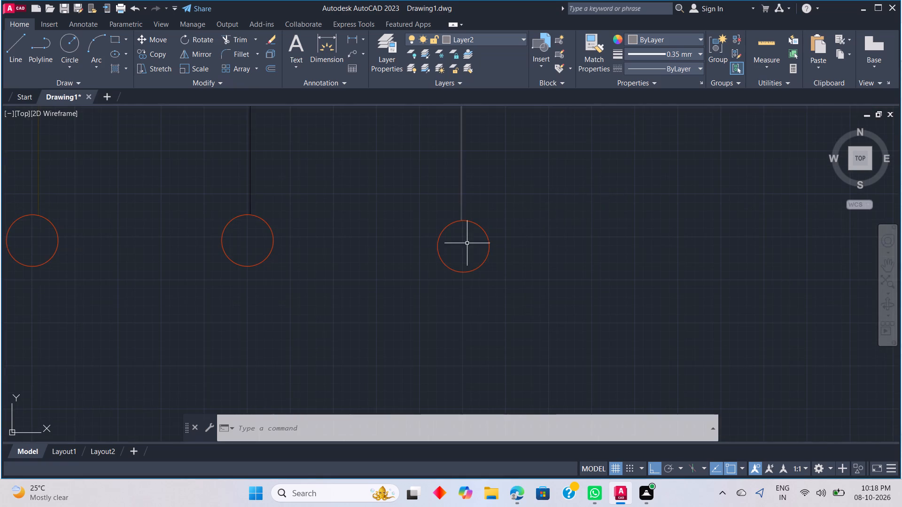
scroll(351, 250, down, 2)
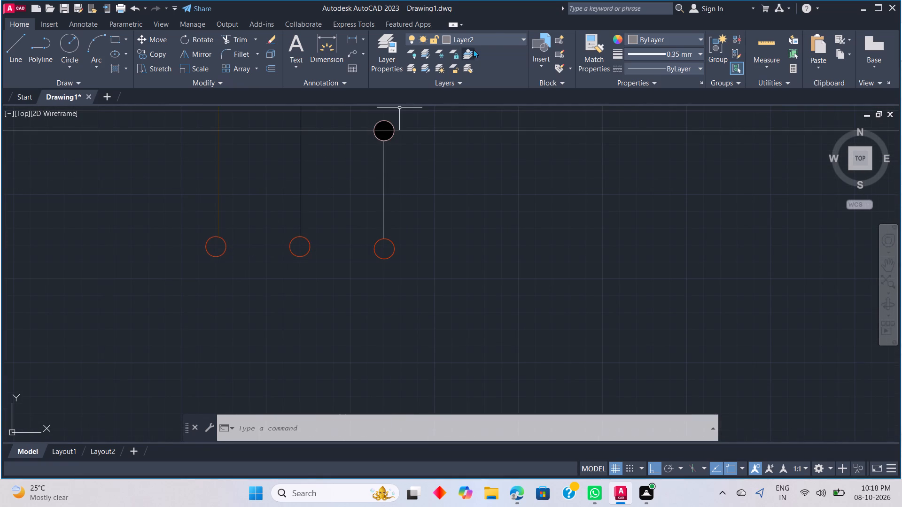
click(492, 35)
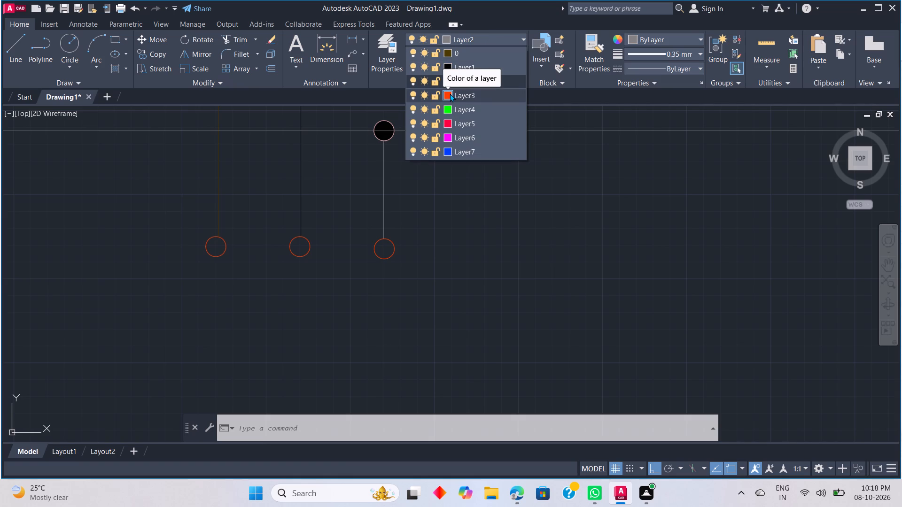
click(450, 93)
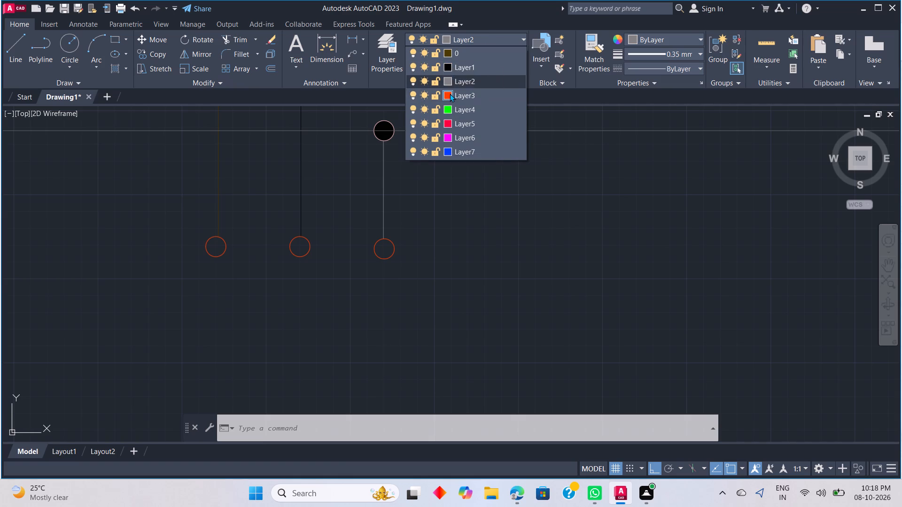
click(433, 337)
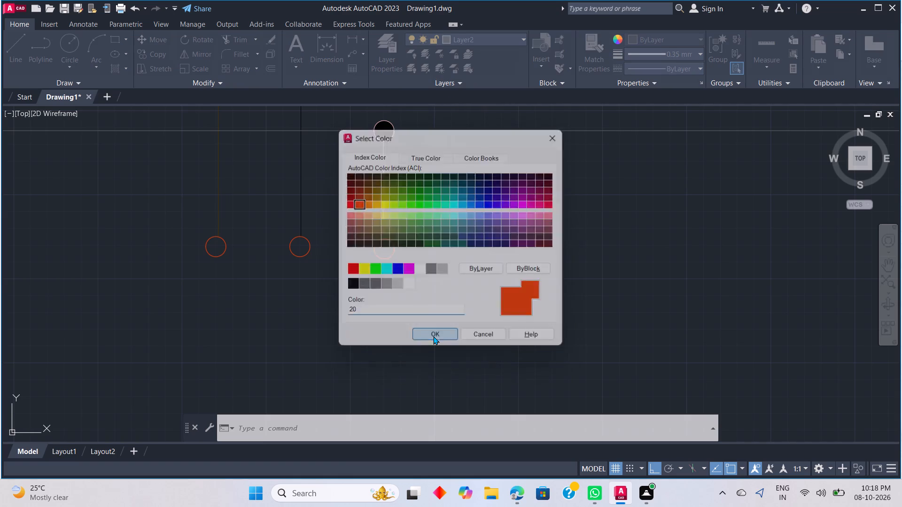
Set the current object colour for new objects to index colour 20.
click(655, 34)
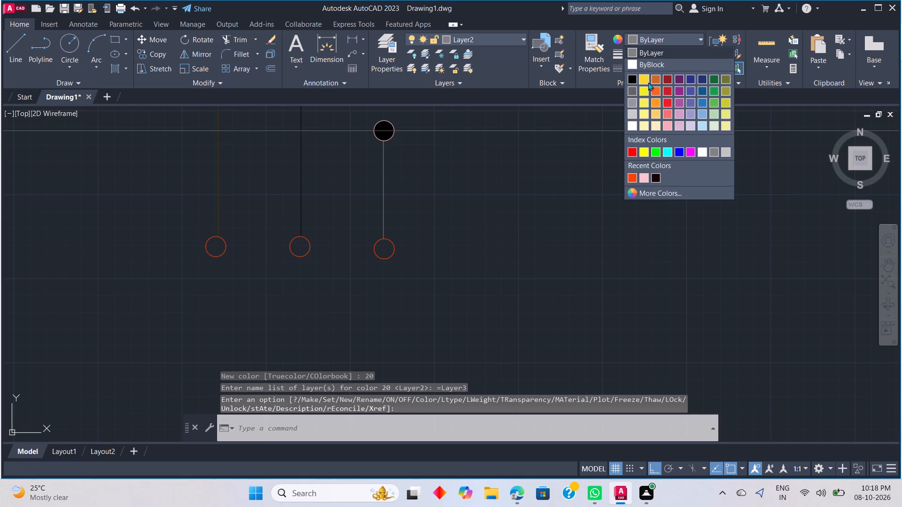
click(633, 174)
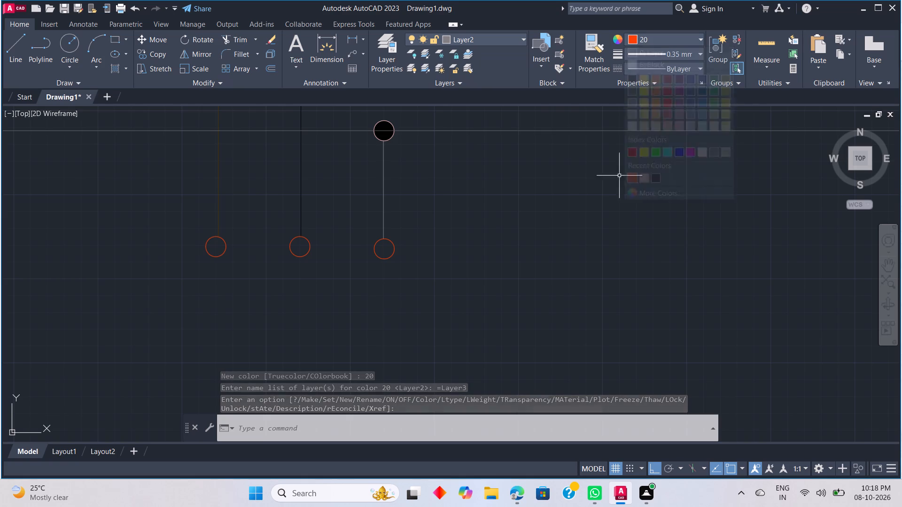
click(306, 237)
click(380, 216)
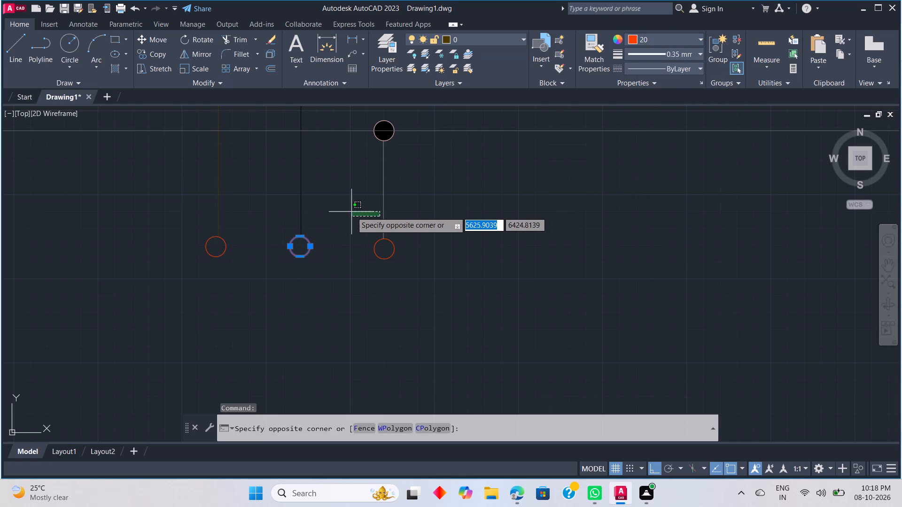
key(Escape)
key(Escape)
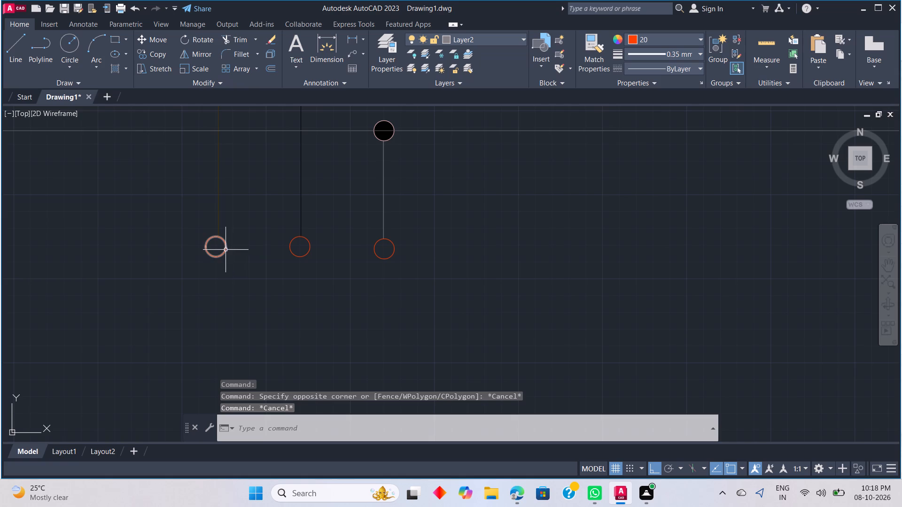
Hatch the end circles of all three vertical drops with a solid fill in colour 20.
key(h)
key(space)
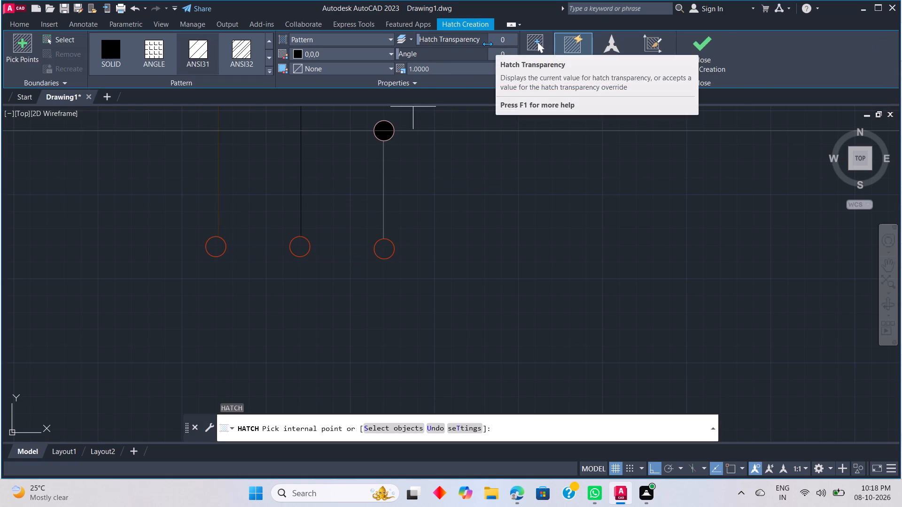
click(372, 54)
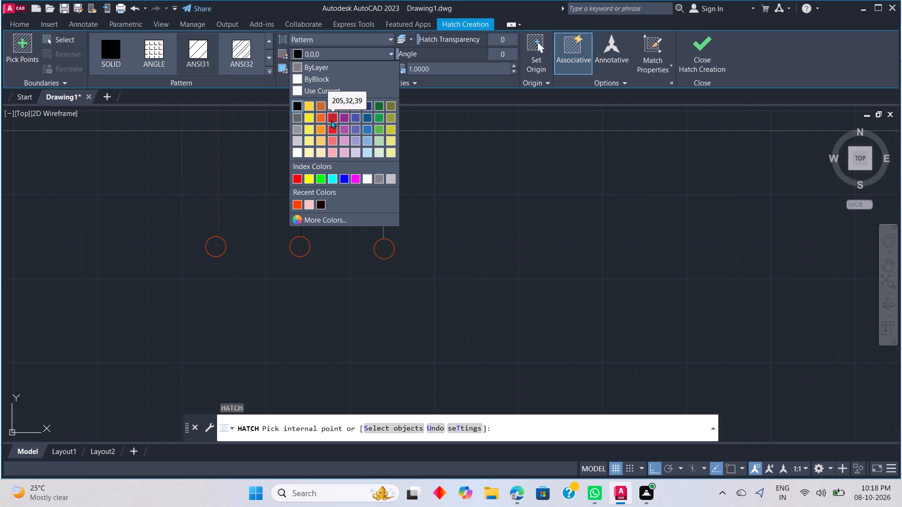
click(298, 203)
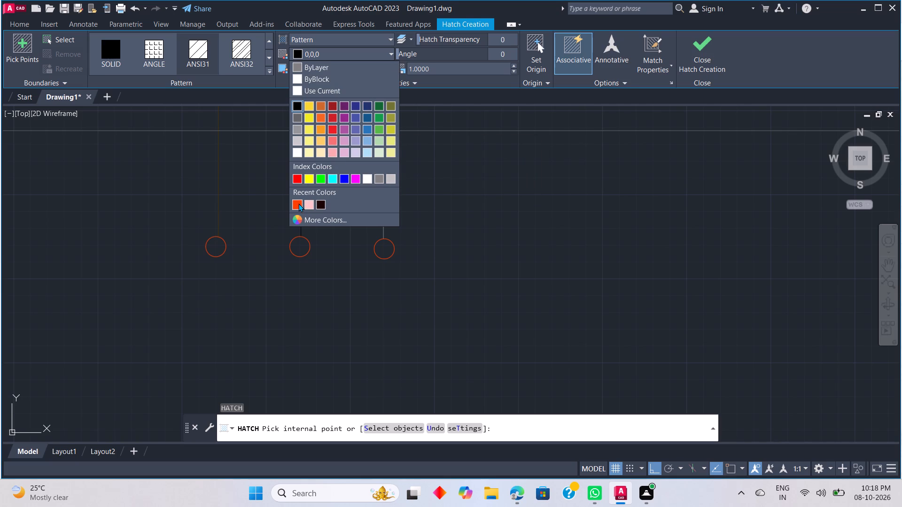
click(221, 244)
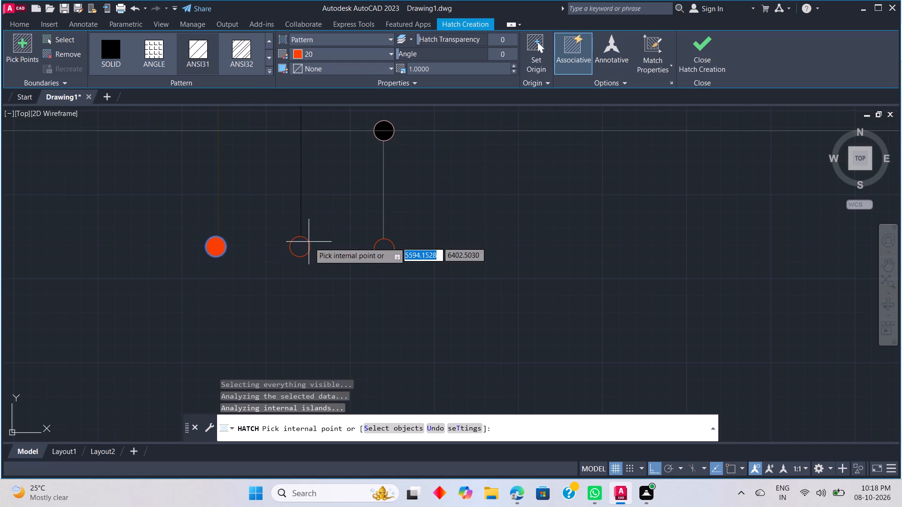
click(300, 249)
click(385, 246)
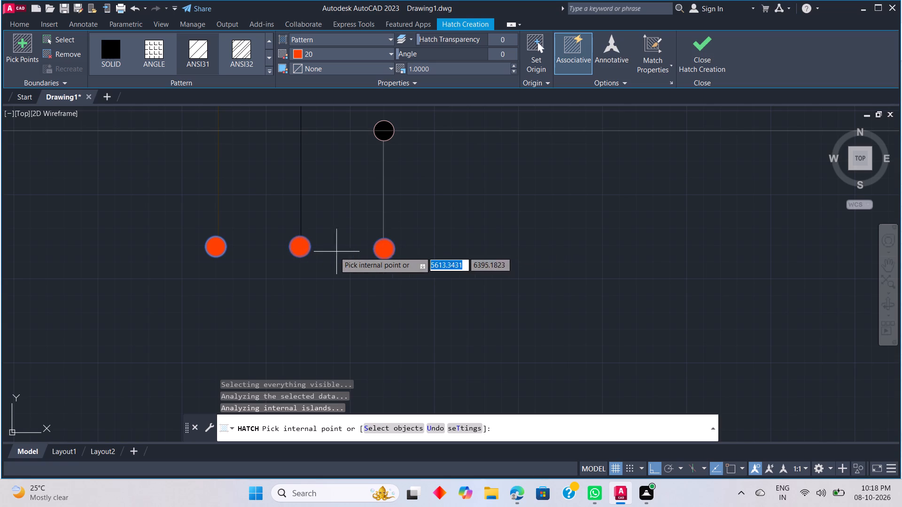
key(Escape)
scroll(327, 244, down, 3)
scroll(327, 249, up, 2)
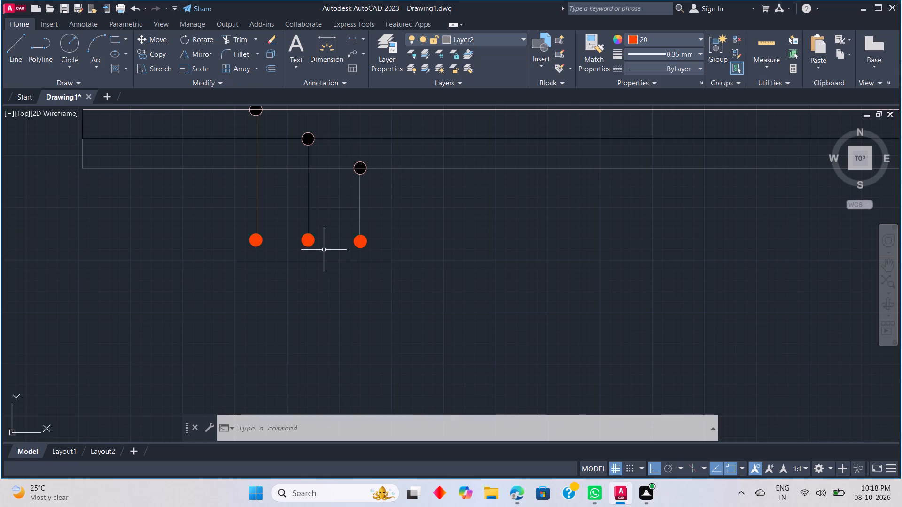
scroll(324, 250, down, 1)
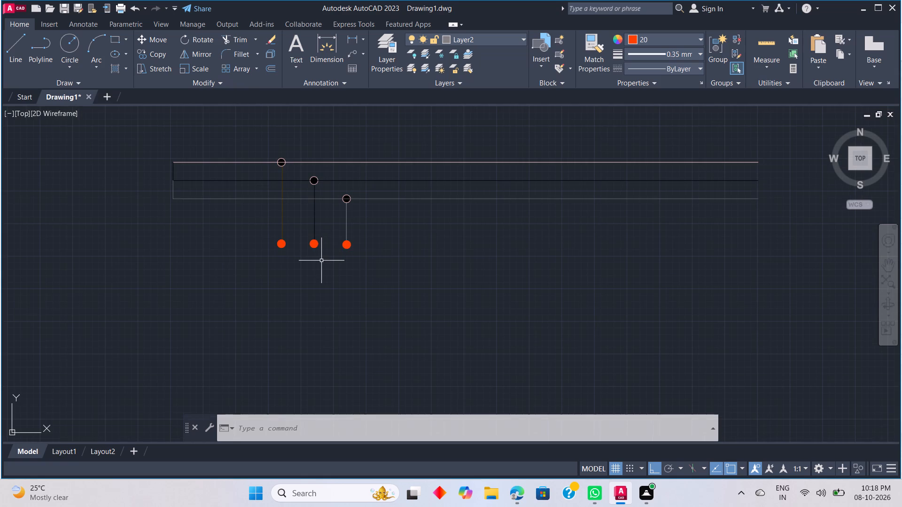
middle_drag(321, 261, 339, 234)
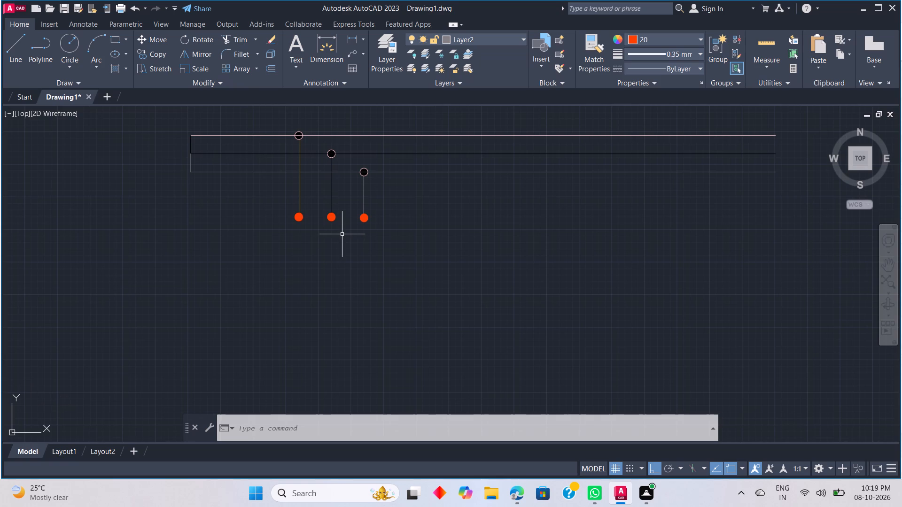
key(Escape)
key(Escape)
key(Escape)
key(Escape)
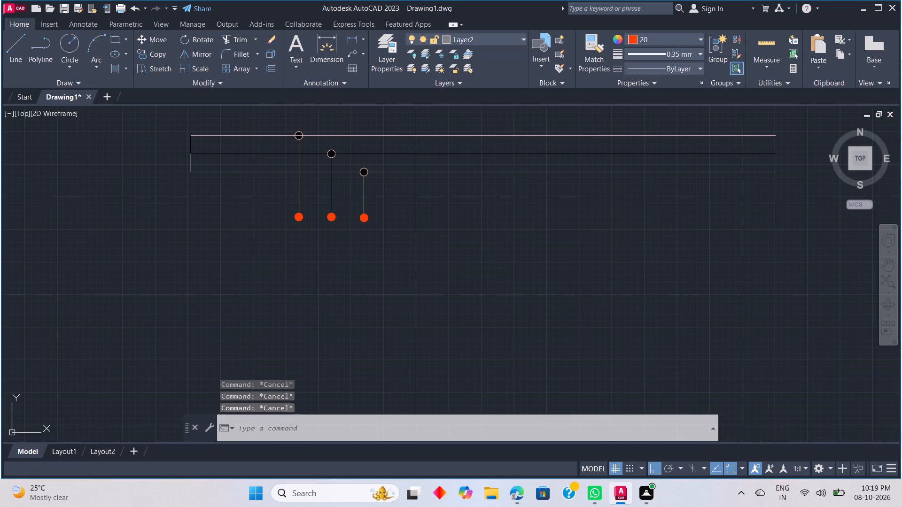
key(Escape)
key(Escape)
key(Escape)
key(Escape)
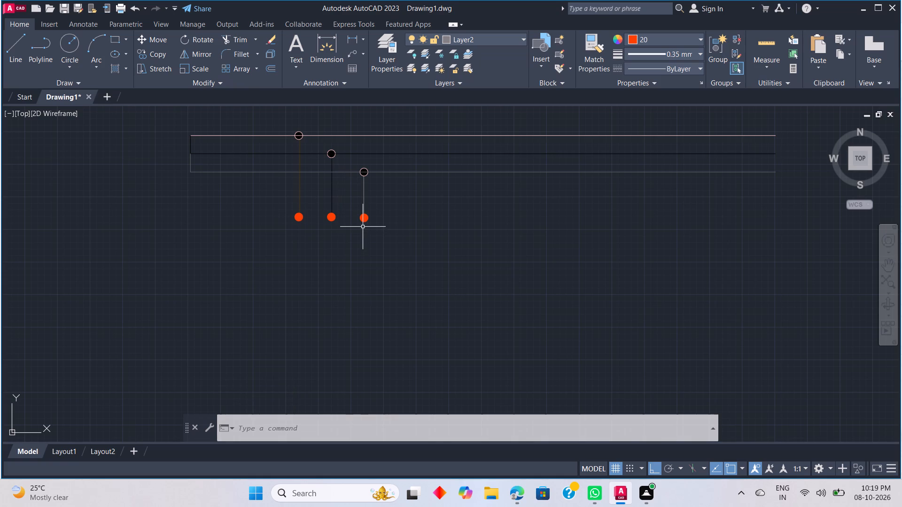
Make Layer3 the current layer.
key(l)
key(space)
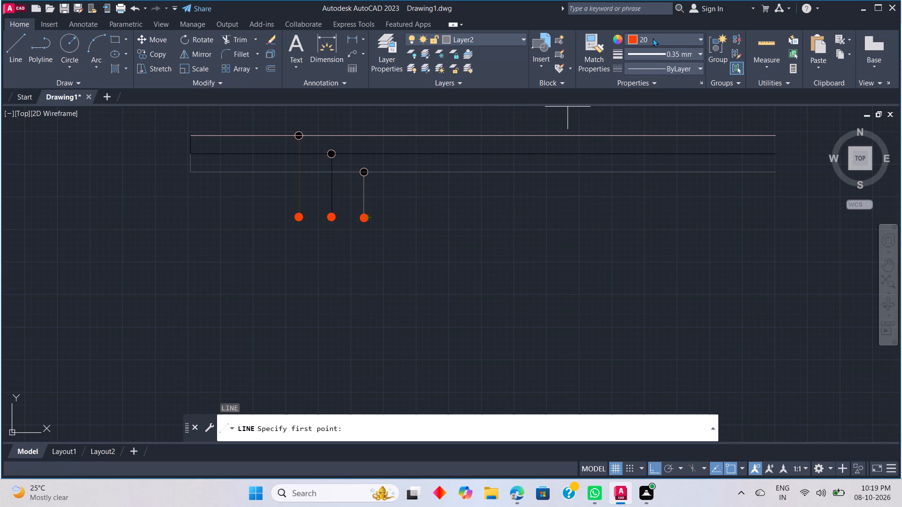
click(502, 36)
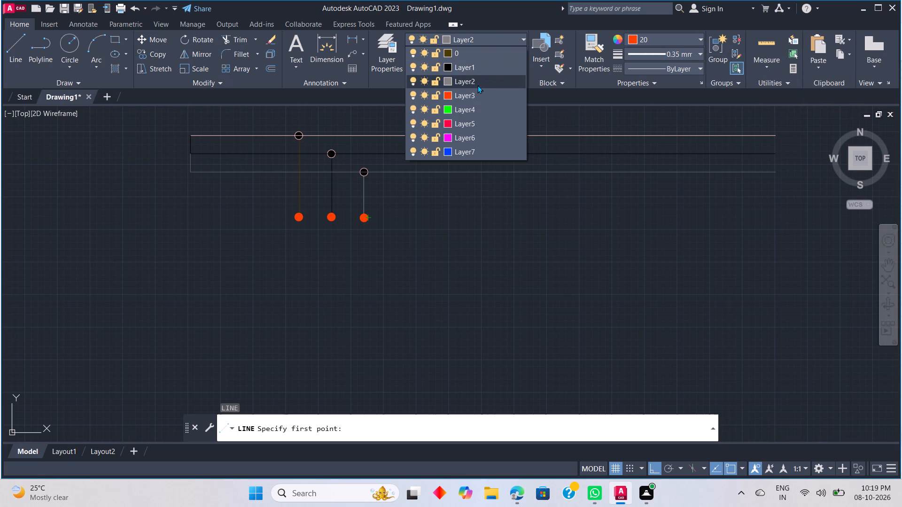
click(460, 100)
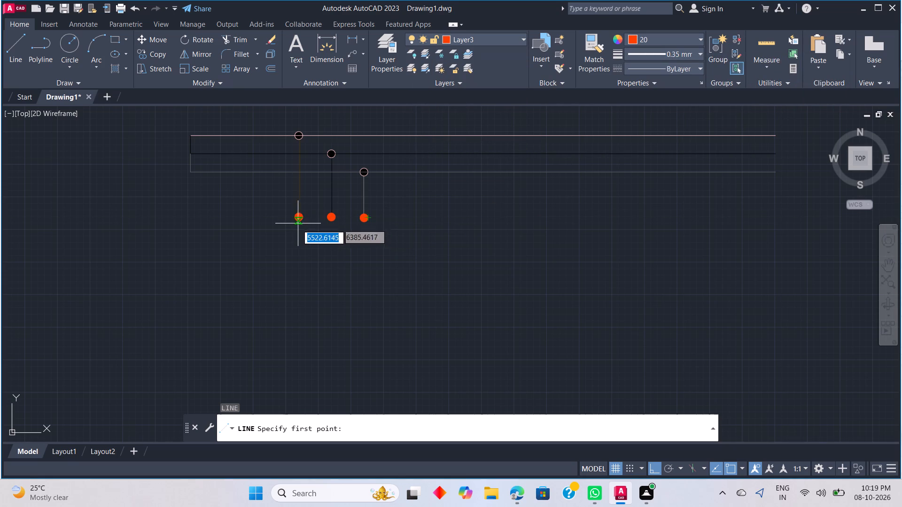
scroll(296, 226, up, 2)
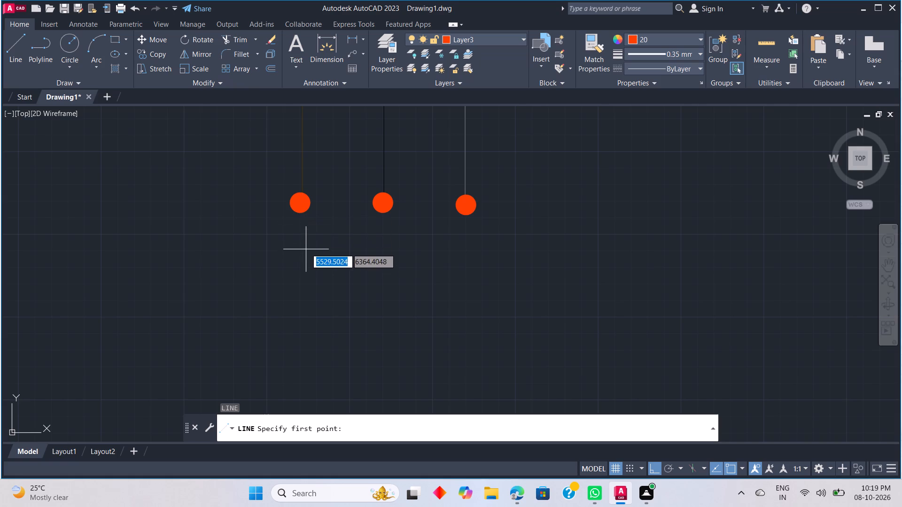
key(Escape)
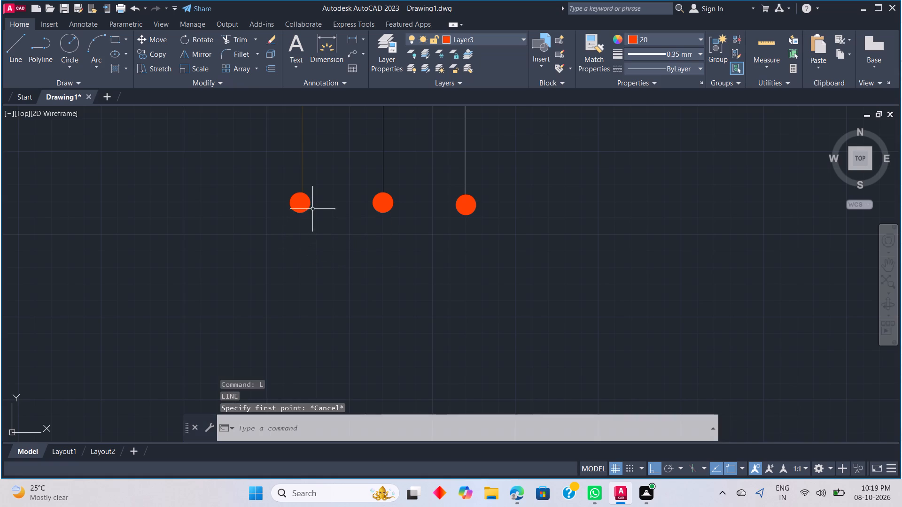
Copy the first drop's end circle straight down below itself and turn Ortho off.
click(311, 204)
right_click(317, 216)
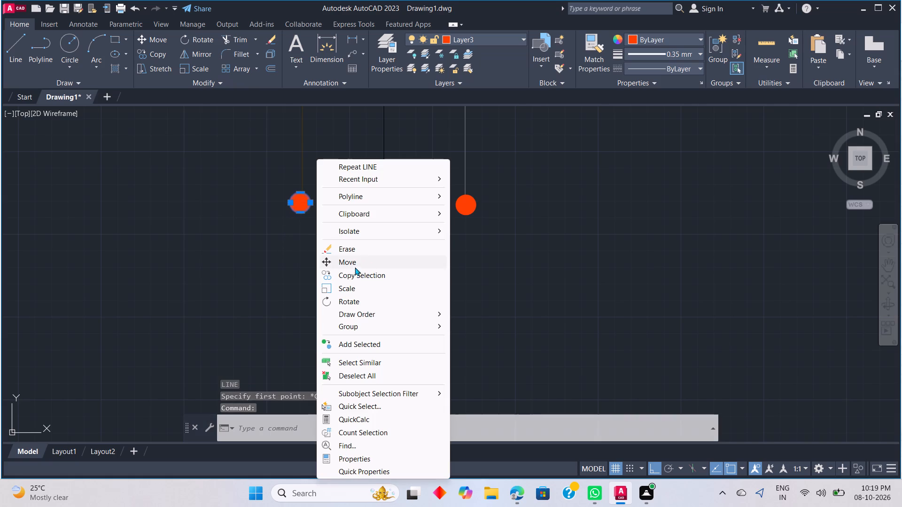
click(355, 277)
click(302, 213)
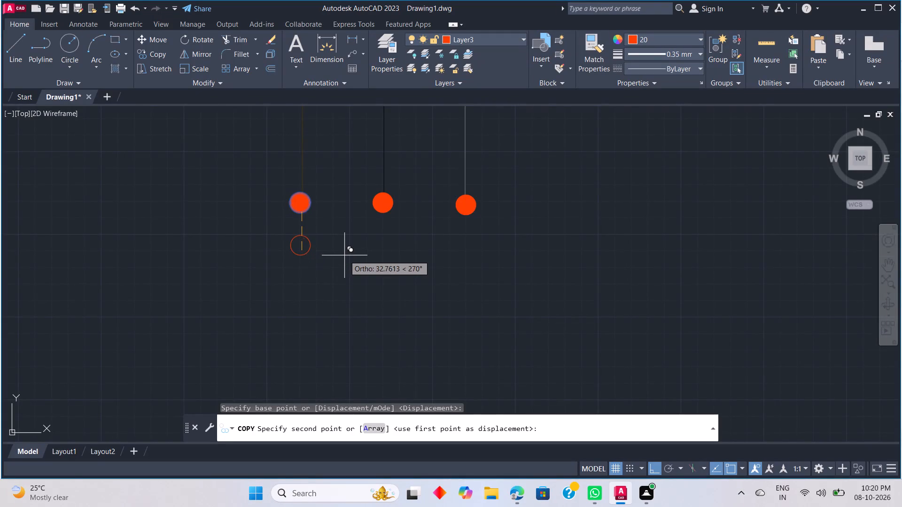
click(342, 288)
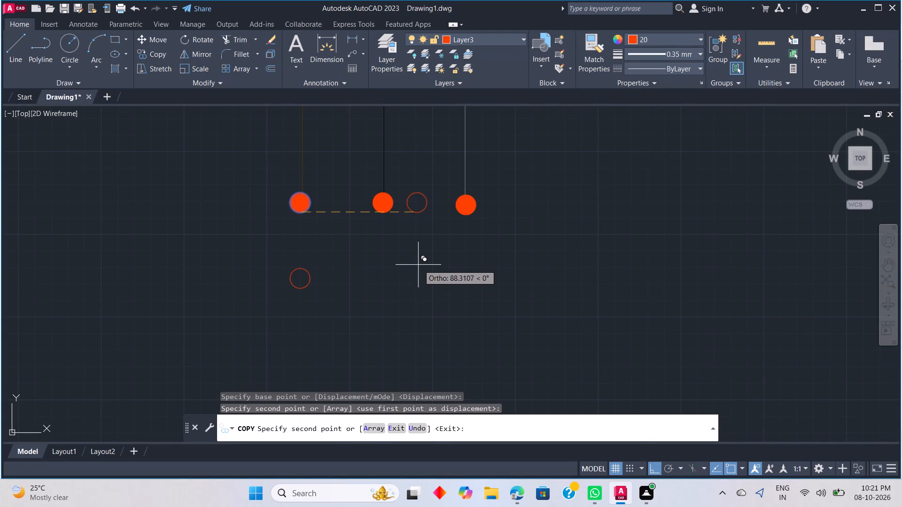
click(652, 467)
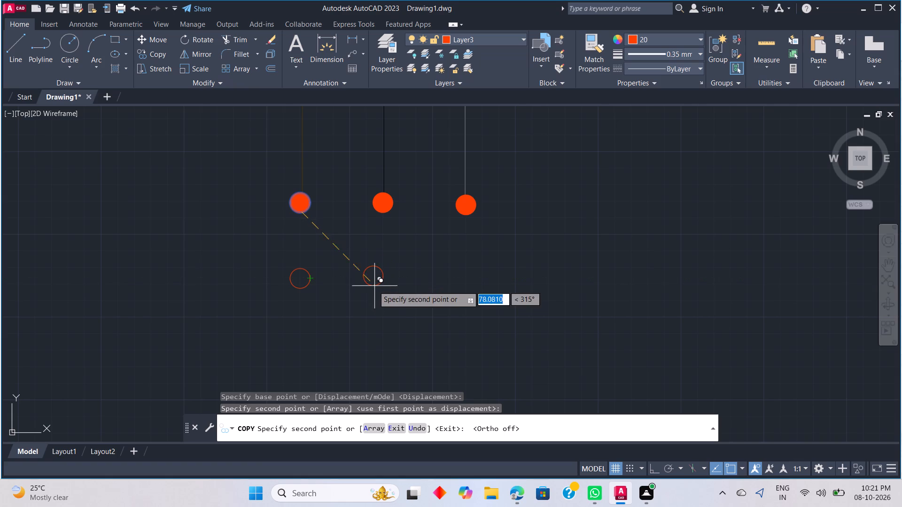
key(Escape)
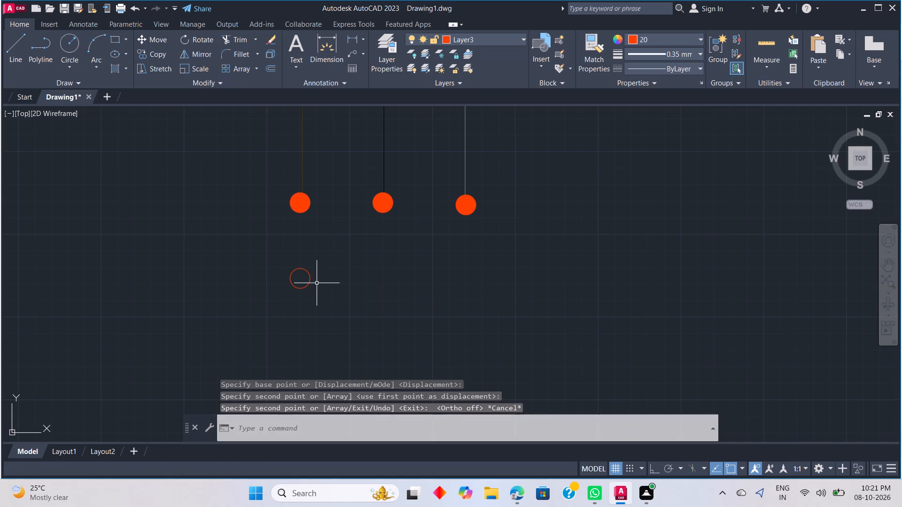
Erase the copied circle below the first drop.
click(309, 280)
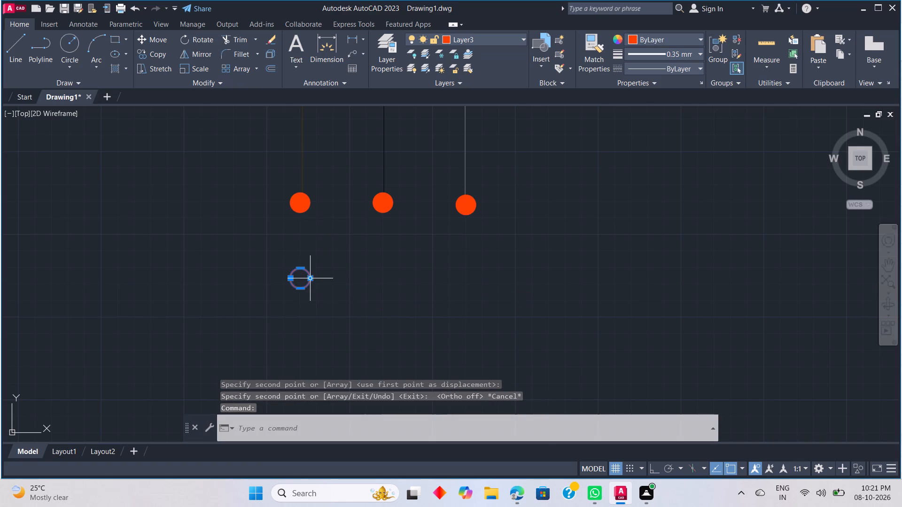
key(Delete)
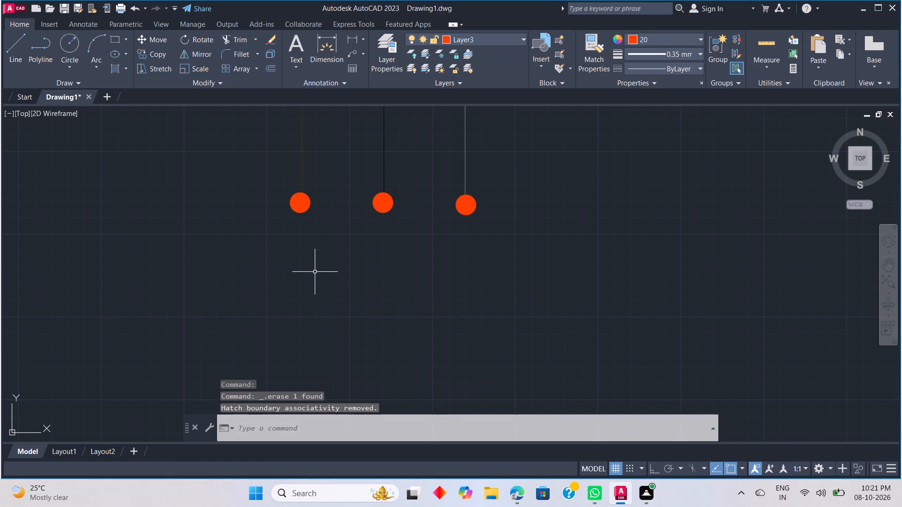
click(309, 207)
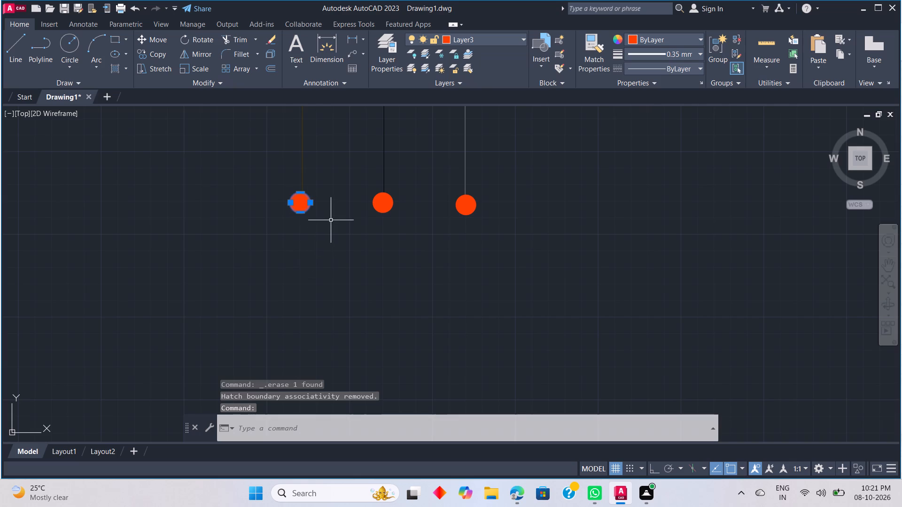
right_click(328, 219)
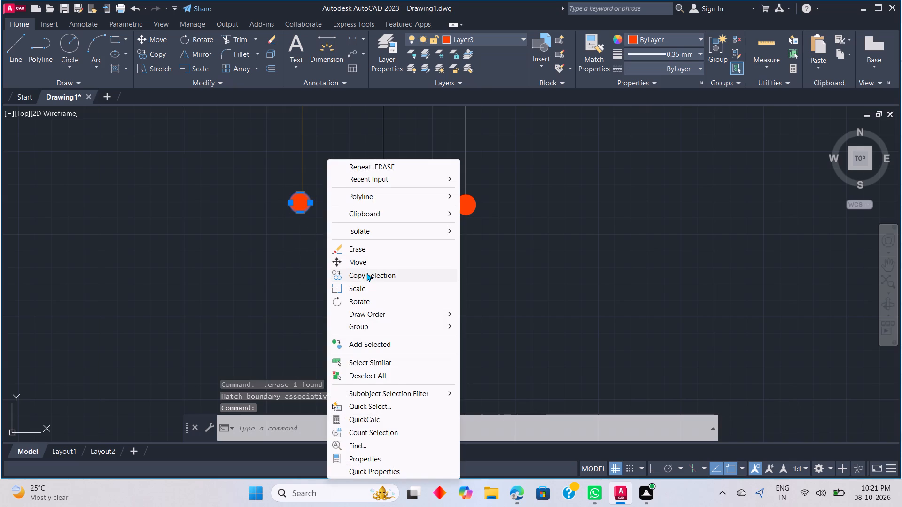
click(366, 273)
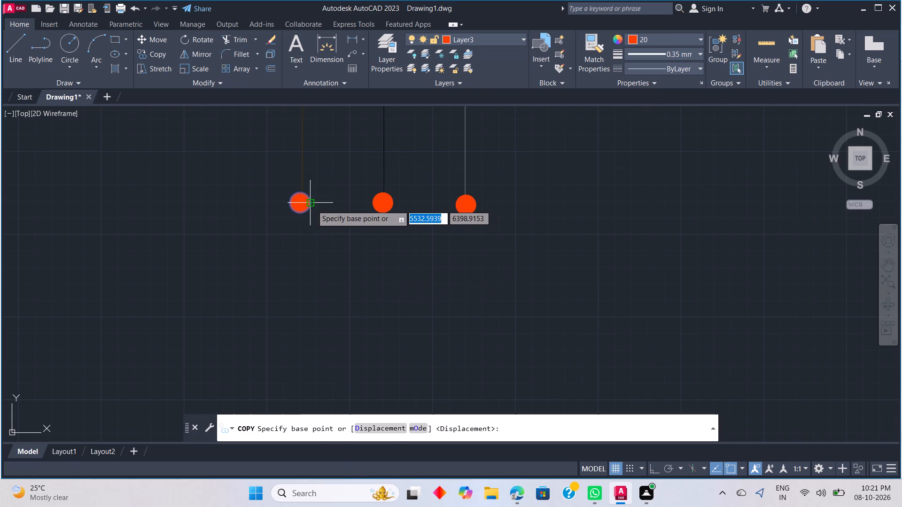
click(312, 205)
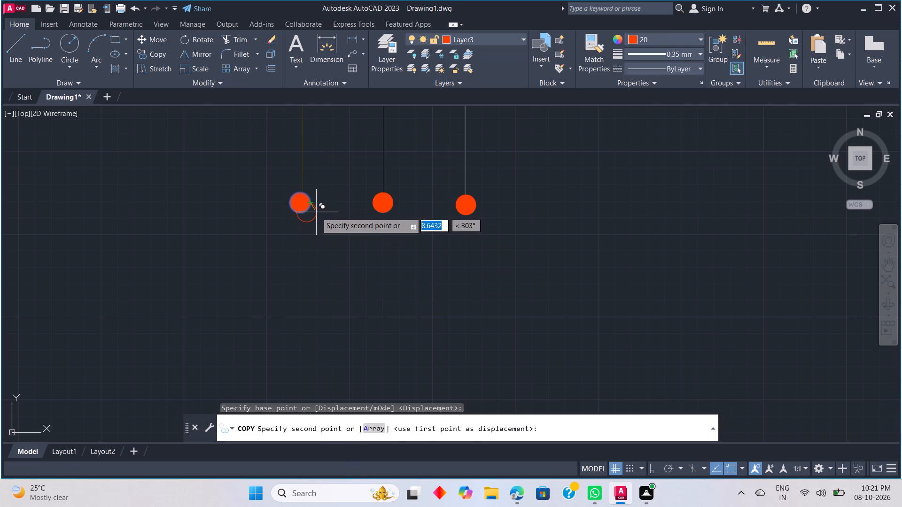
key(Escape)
Copy the first drop's end circle from its centre to about 39 units straight below, and in line beneath the other two drops.
click(310, 206)
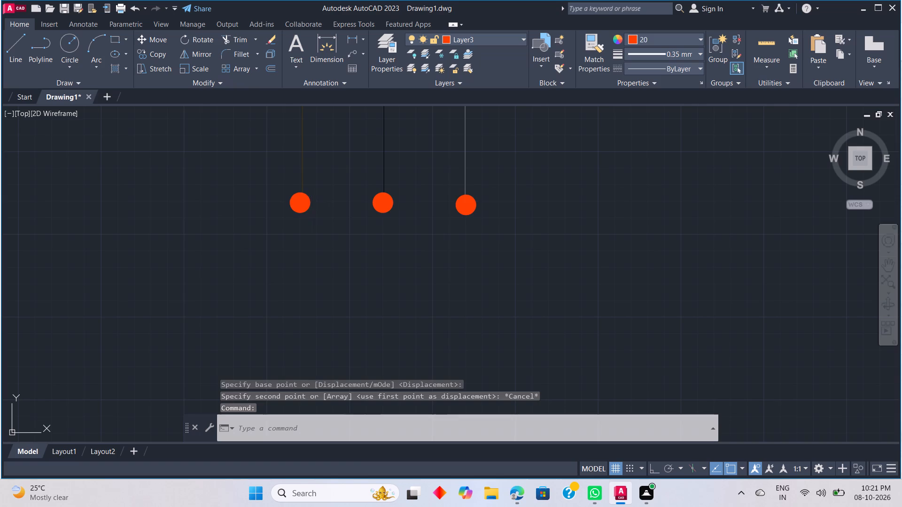
right_click(340, 223)
click(386, 277)
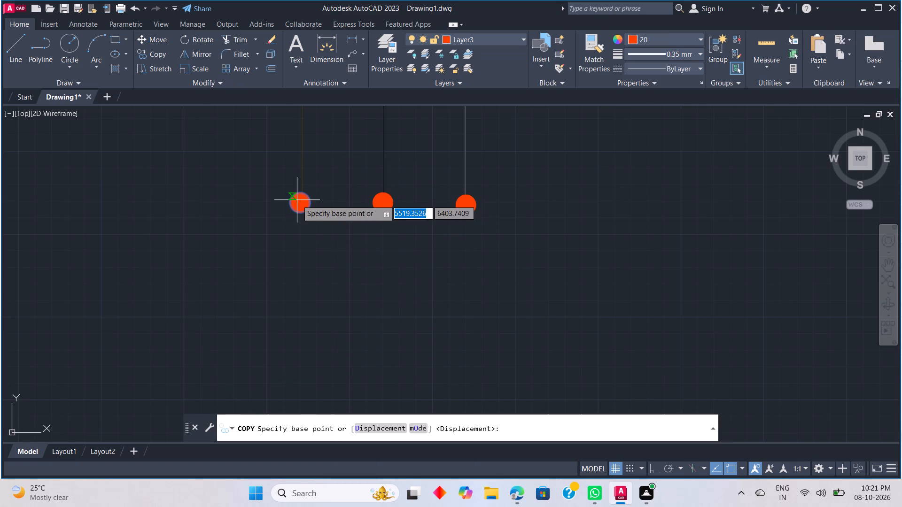
scroll(301, 201, up, 2)
click(296, 206)
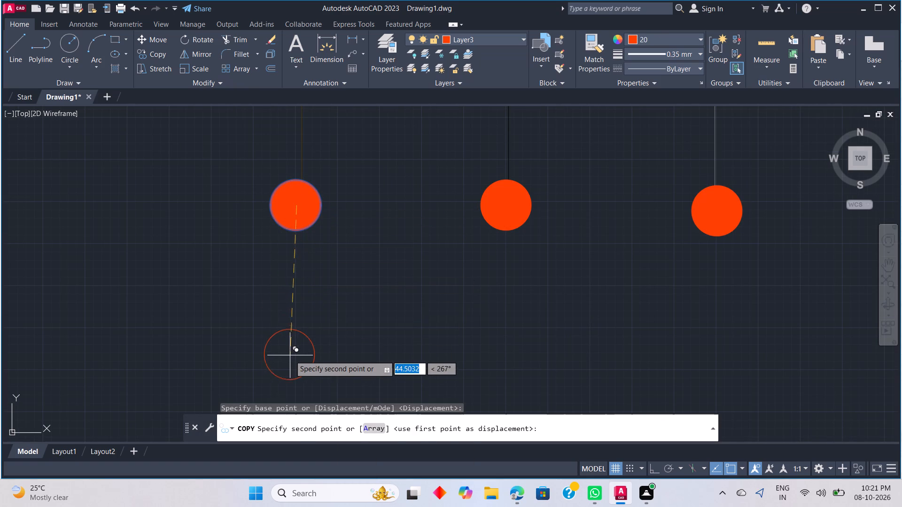
scroll(294, 345, down, 1)
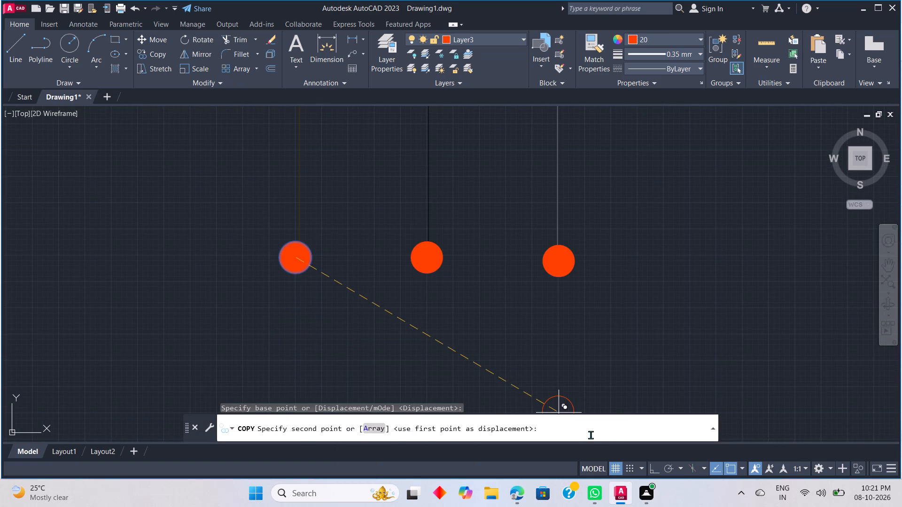
drag(655, 467, 650, 467)
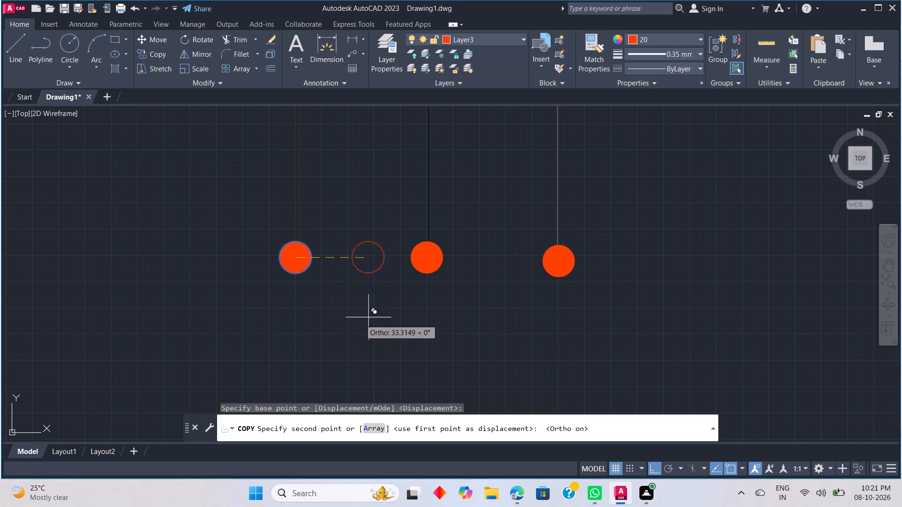
click(316, 341)
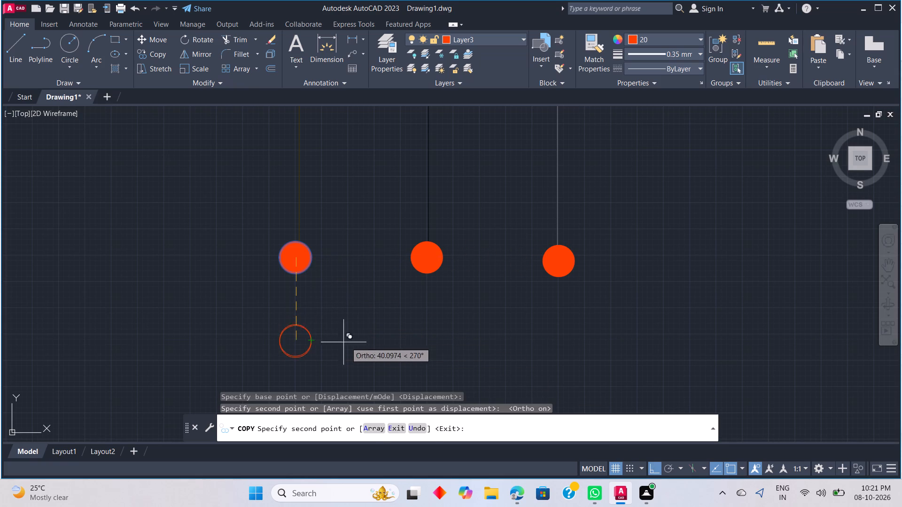
click(651, 465)
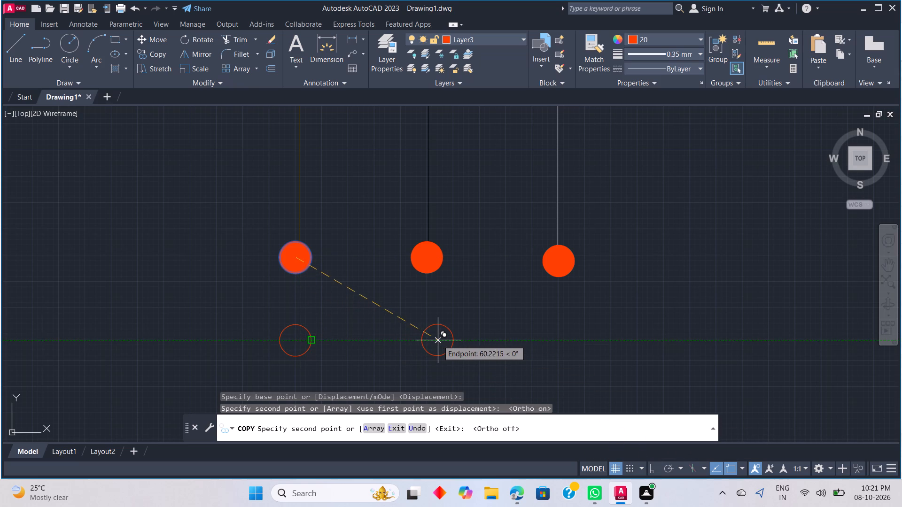
click(426, 340)
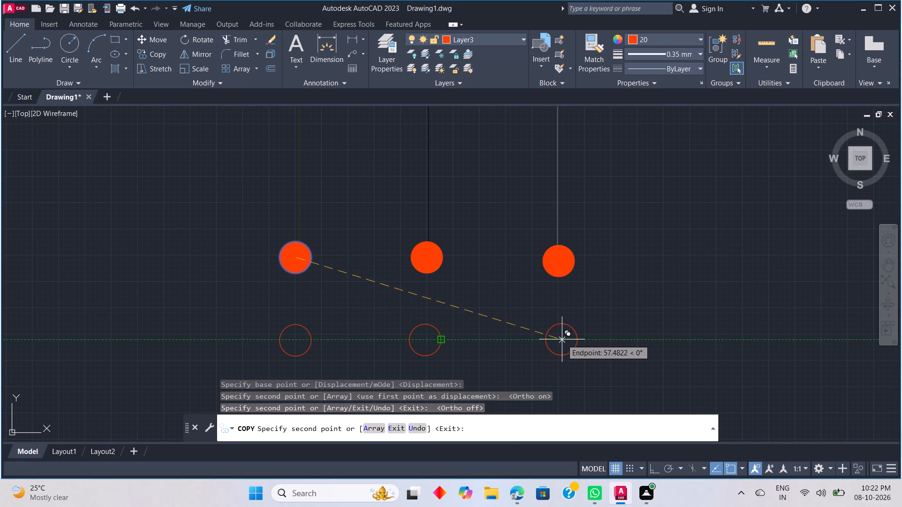
click(562, 339)
key(Escape)
scroll(574, 343, down, 3)
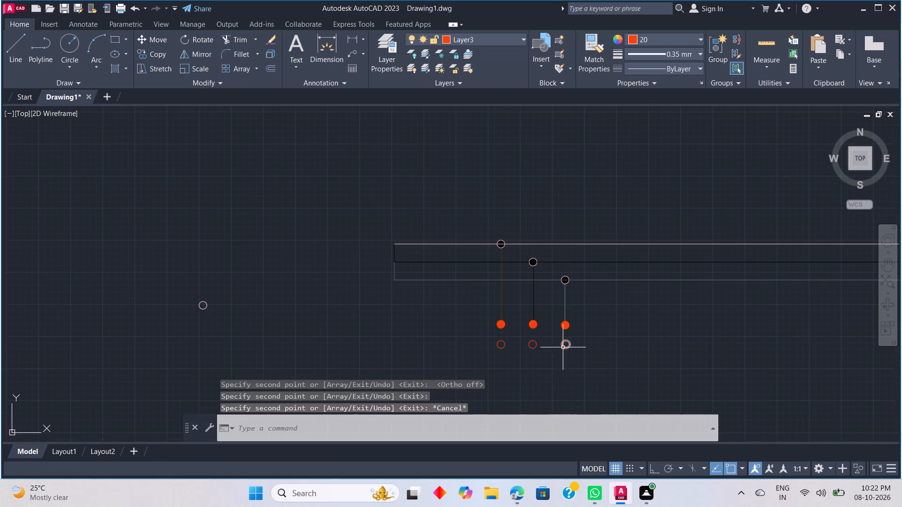
Hatch the first circle of the lower row with the SOLID pattern in colour 20.
scroll(550, 363, down, 1)
scroll(550, 363, up, 4)
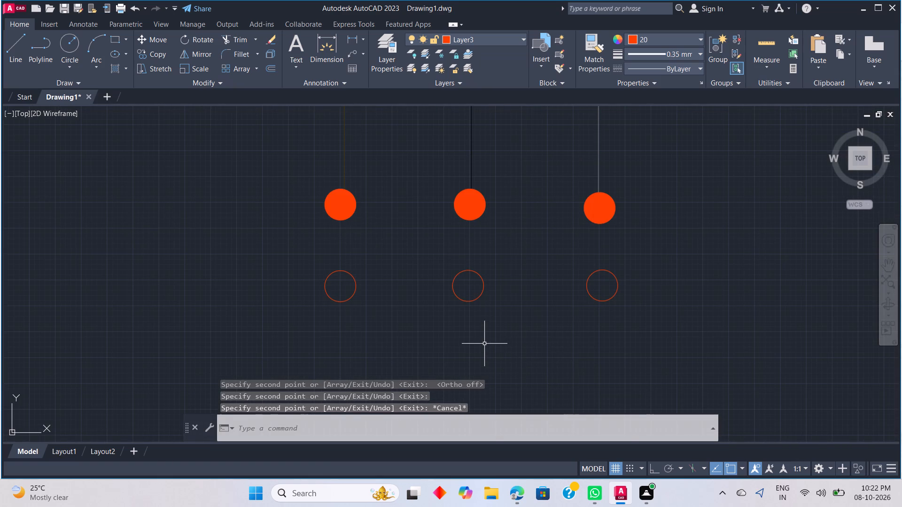
scroll(484, 344, up, 1)
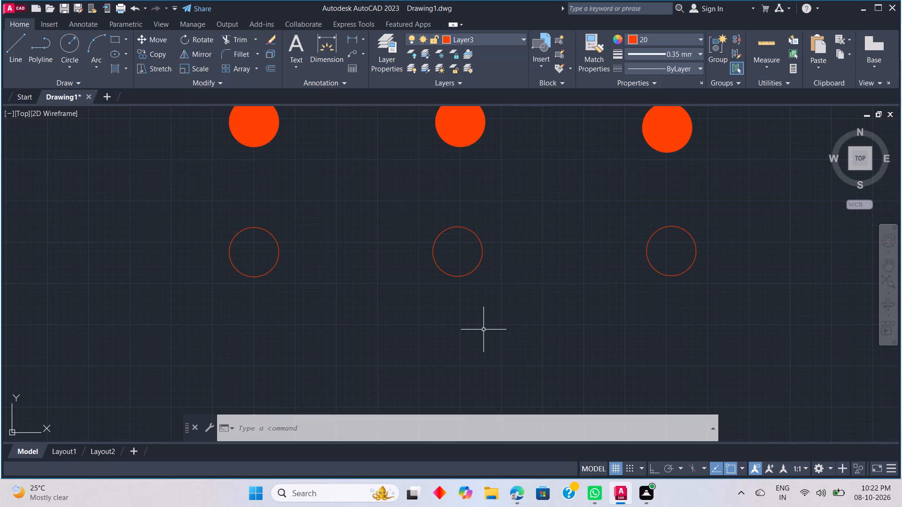
scroll(485, 327, down, 2)
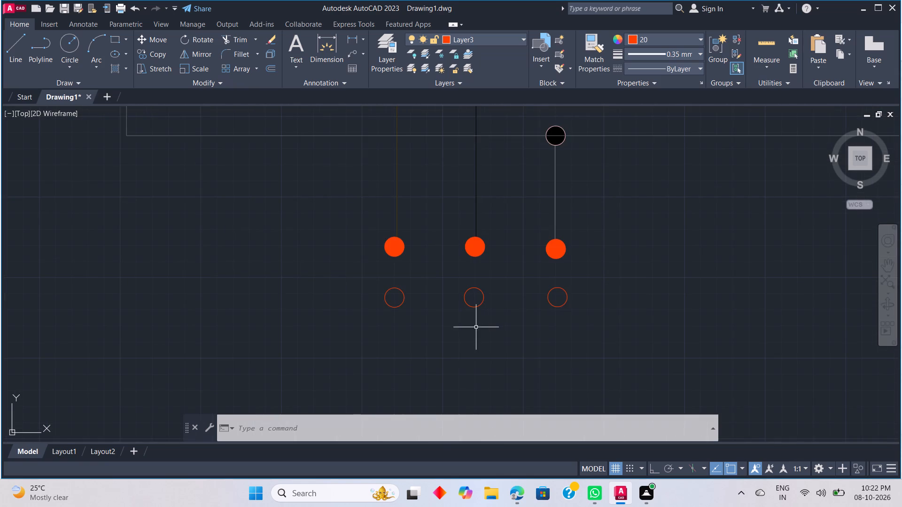
scroll(415, 318, up, 2)
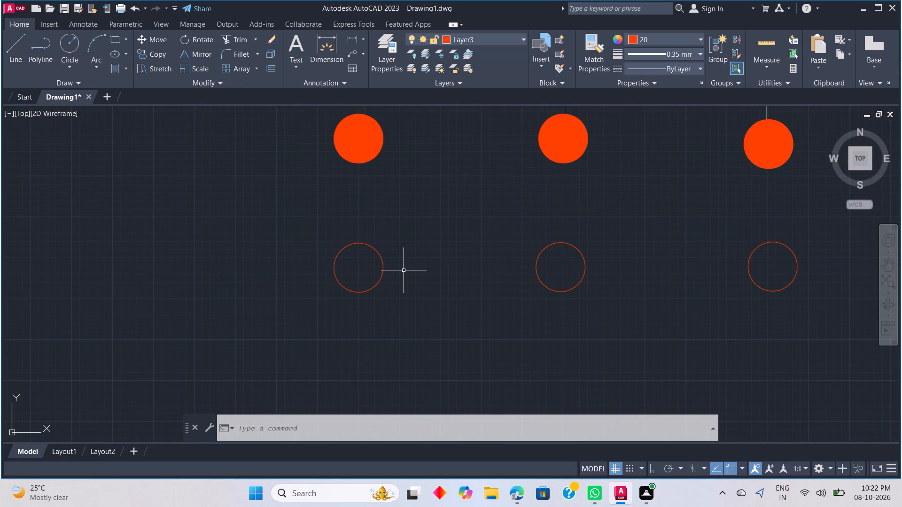
text(H)
key(space)
click(352, 276)
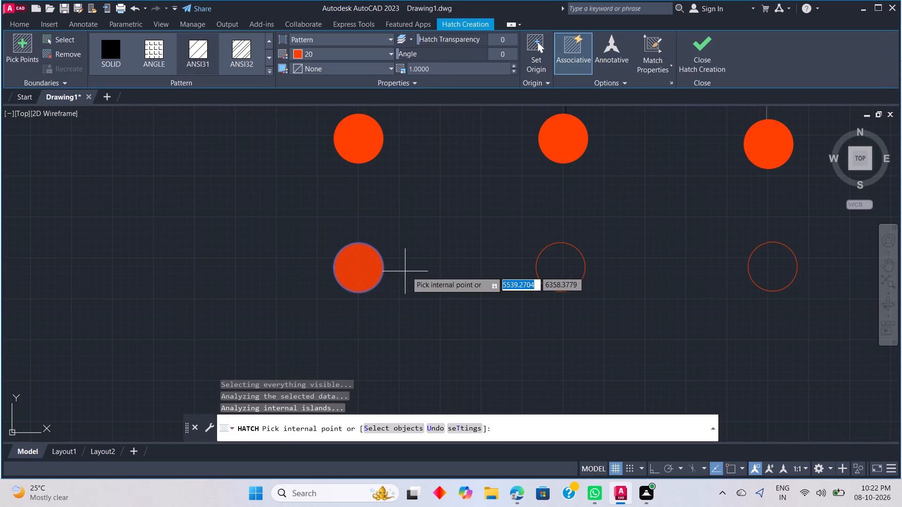
scroll(362, 270, up, 5)
scroll(362, 270, down, 4)
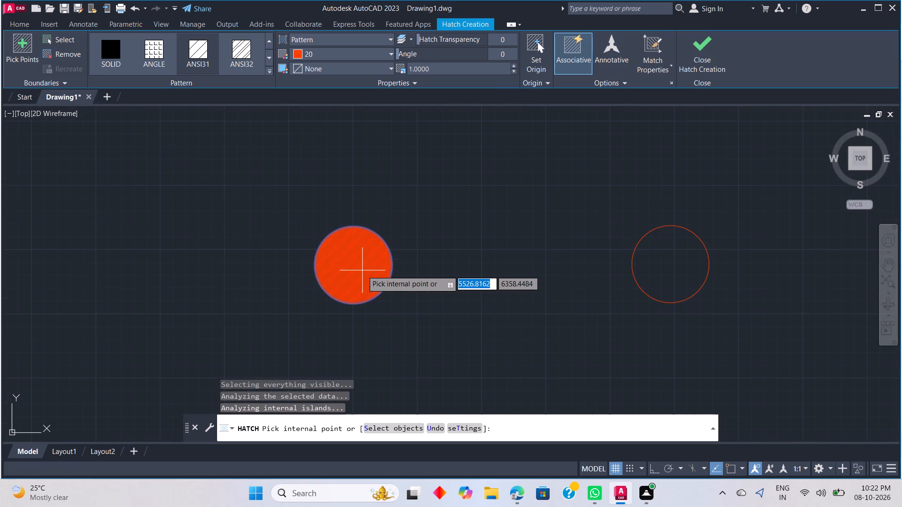
click(106, 54)
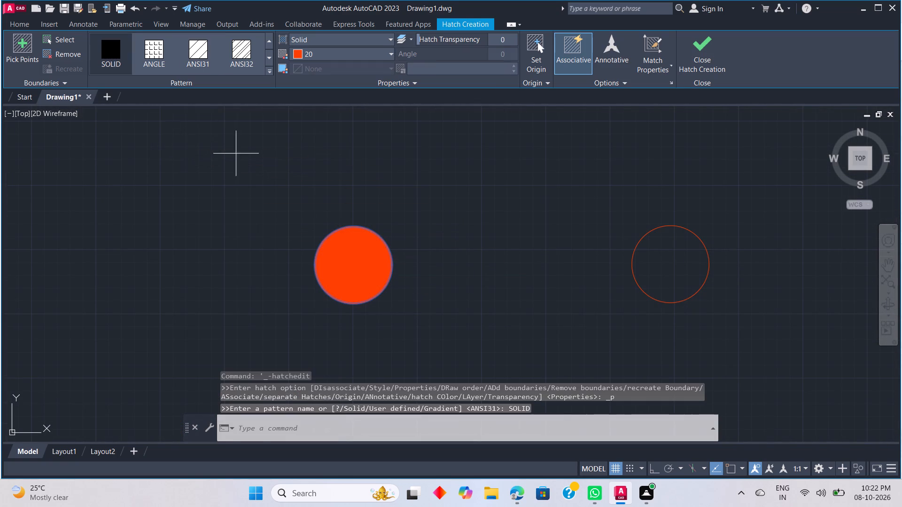
Fill the three end circles of the drops with SOLID hatch in colour 20.
middle_drag(404, 214, 394, 266)
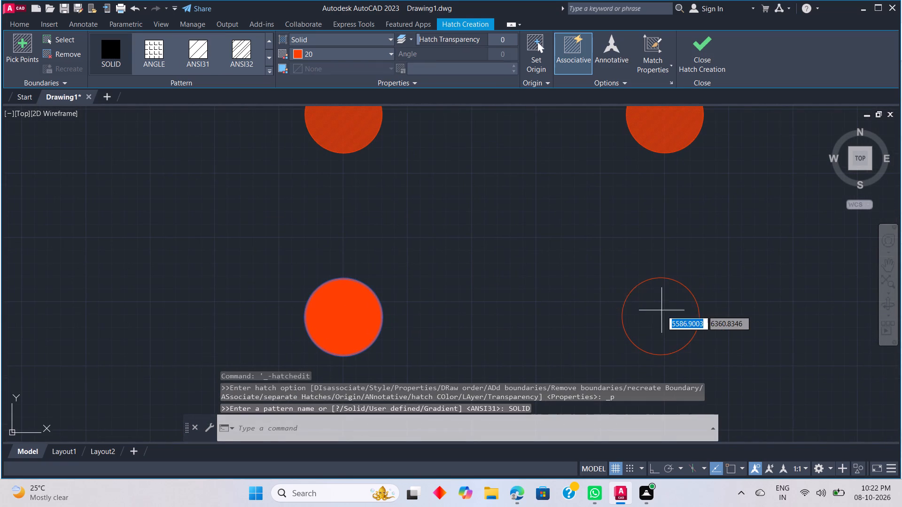
scroll(661, 170, up, 2)
middle_drag(652, 184, 596, 333)
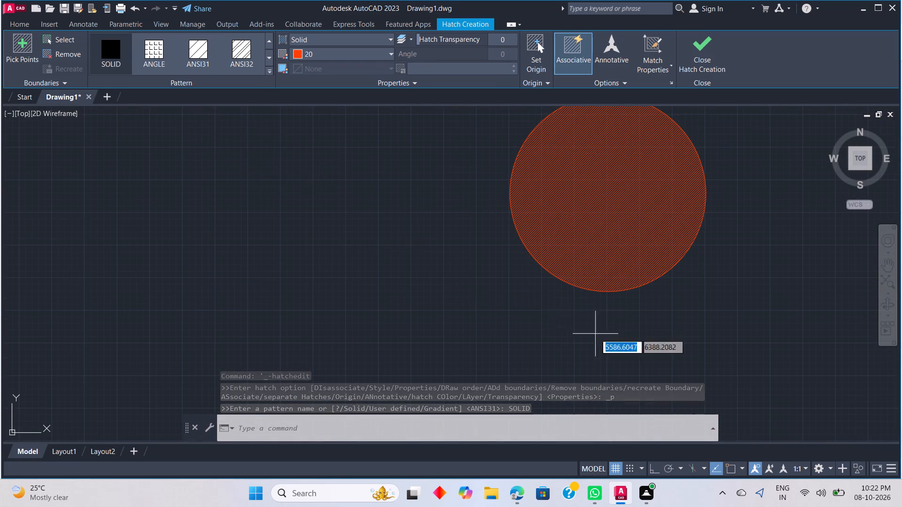
click(110, 48)
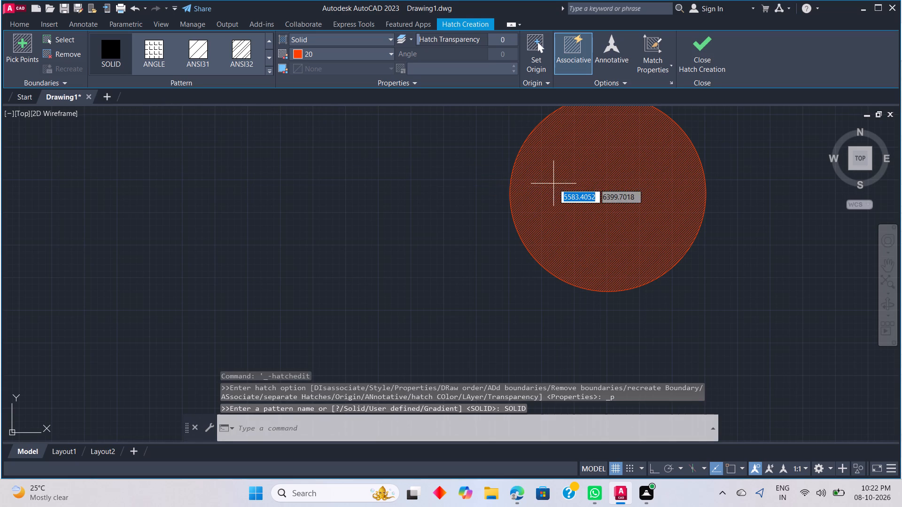
click(606, 198)
scroll(224, 193, down, 2)
scroll(62, 193, up, 1)
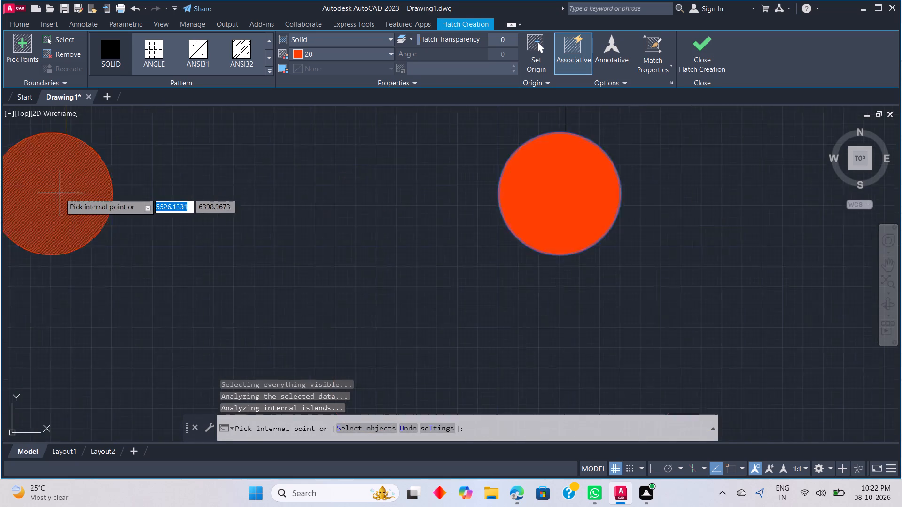
scroll(60, 193, up, 1)
click(60, 191)
scroll(318, 221, down, 4)
click(530, 216)
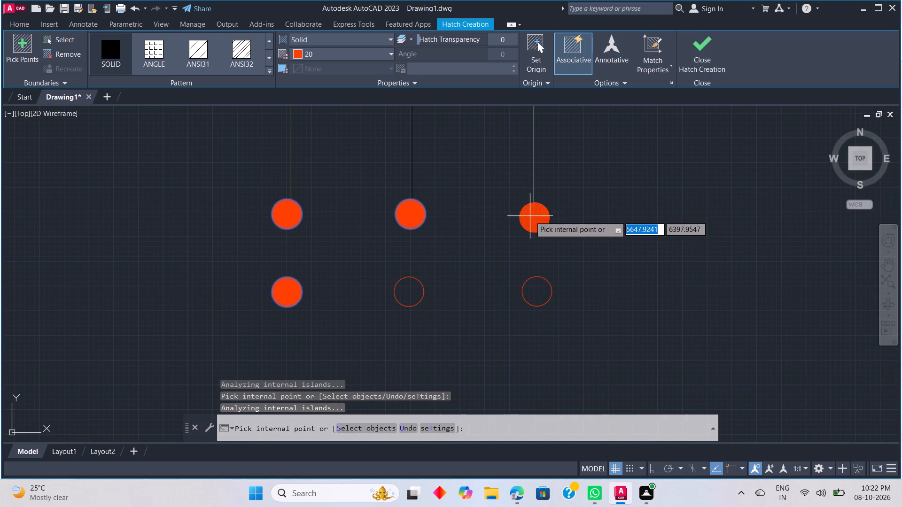
Fill the second and third circles of the lower row with the same SOLID hatch and finish hatching.
click(404, 293)
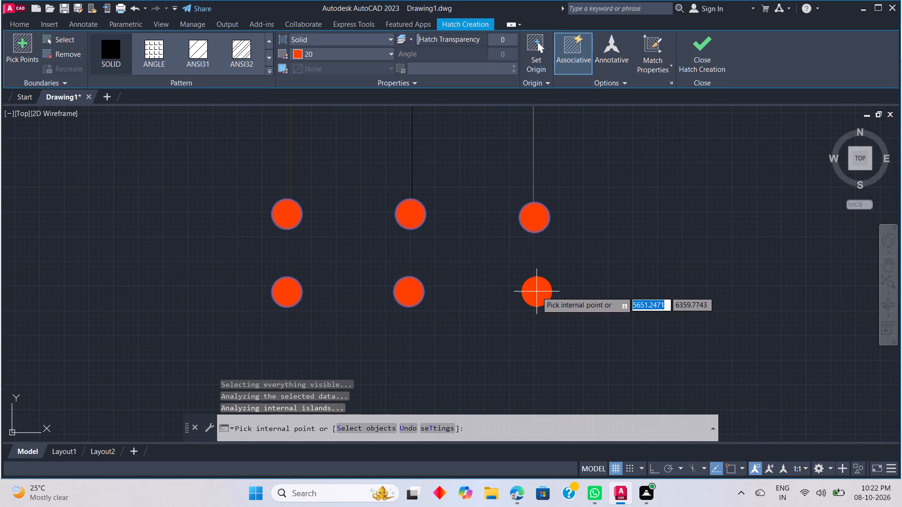
click(537, 292)
scroll(528, 208, up, 3)
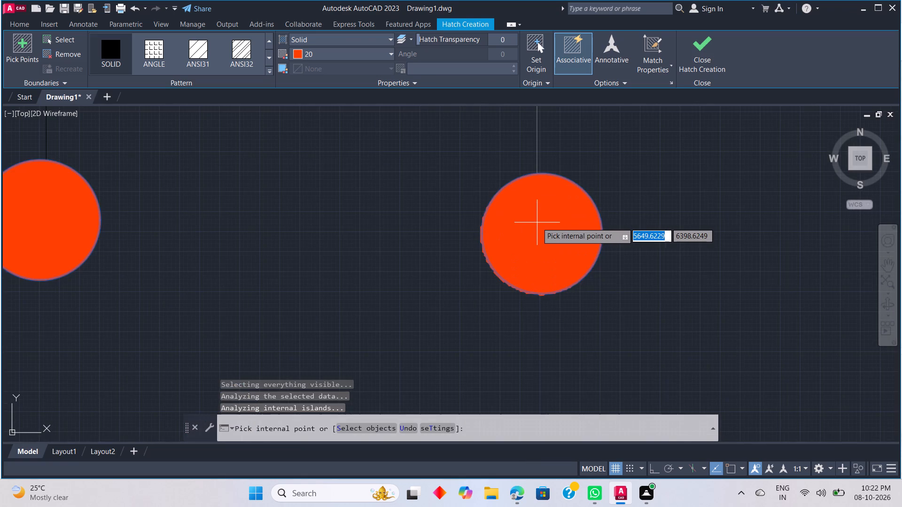
scroll(537, 223, down, 4)
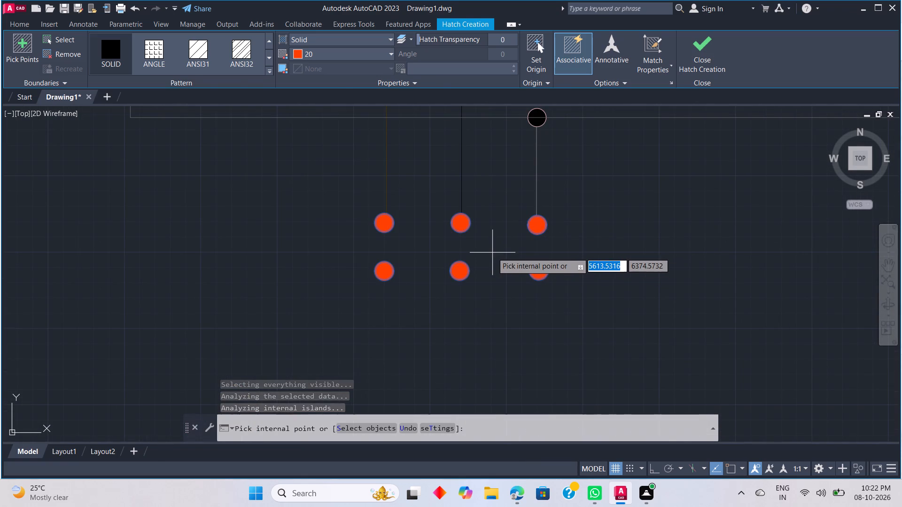
key(Escape)
Make layer 0 current and try starting a line from the bottom of the first lower-row circle.
scroll(469, 283, down, 3)
scroll(473, 305, up, 2)
middle_drag(469, 306, 472, 270)
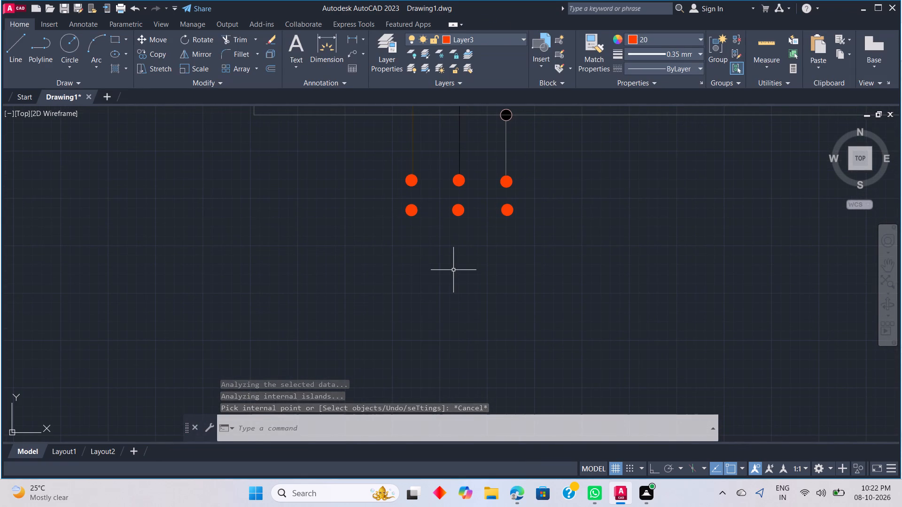
text(L)
key(space)
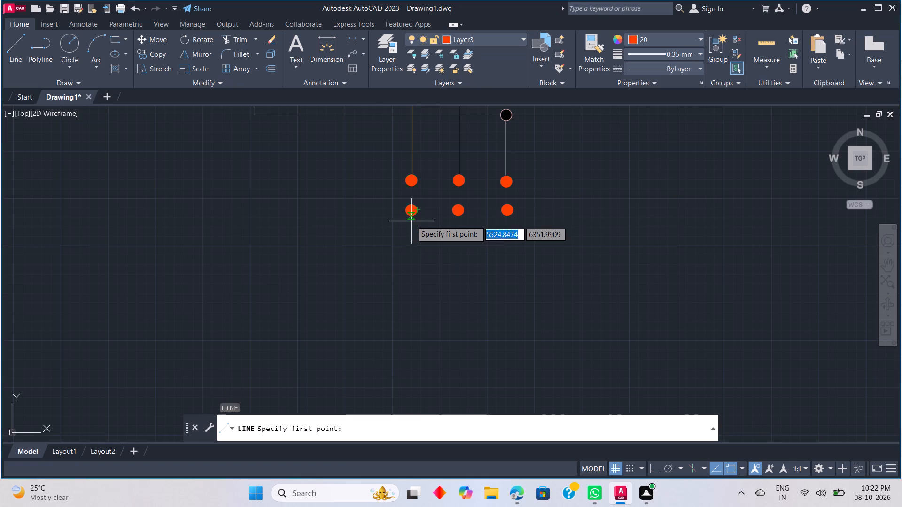
scroll(412, 216, up, 2)
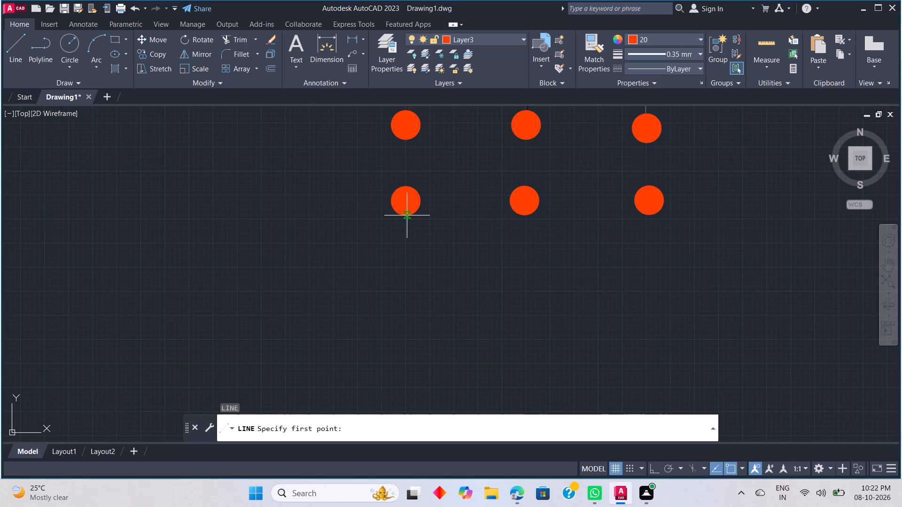
click(501, 37)
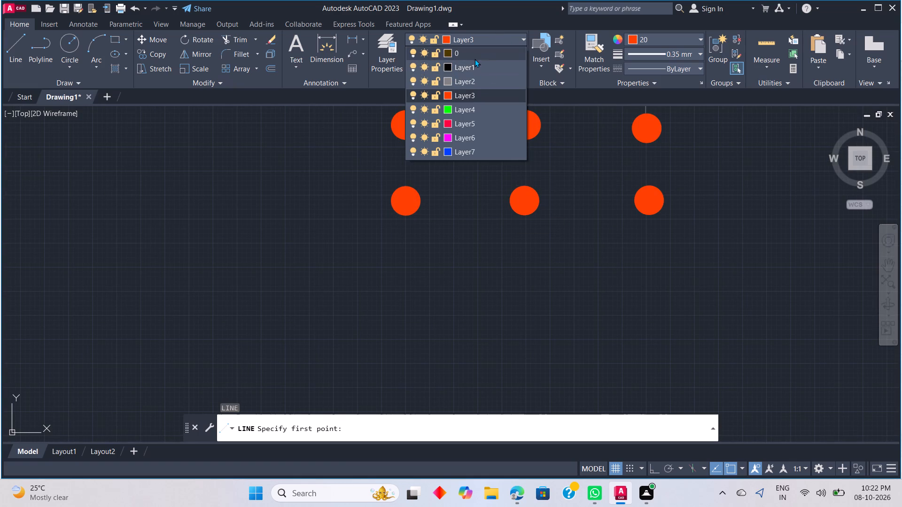
click(474, 58)
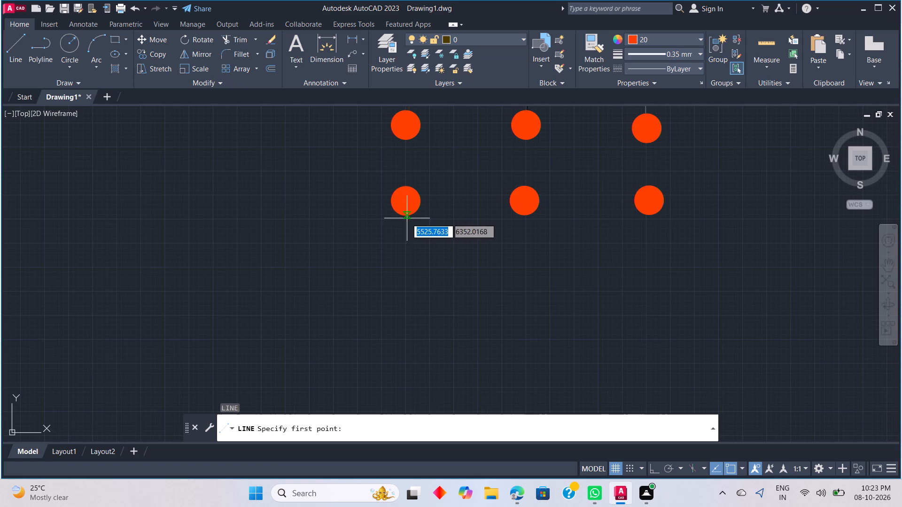
click(406, 217)
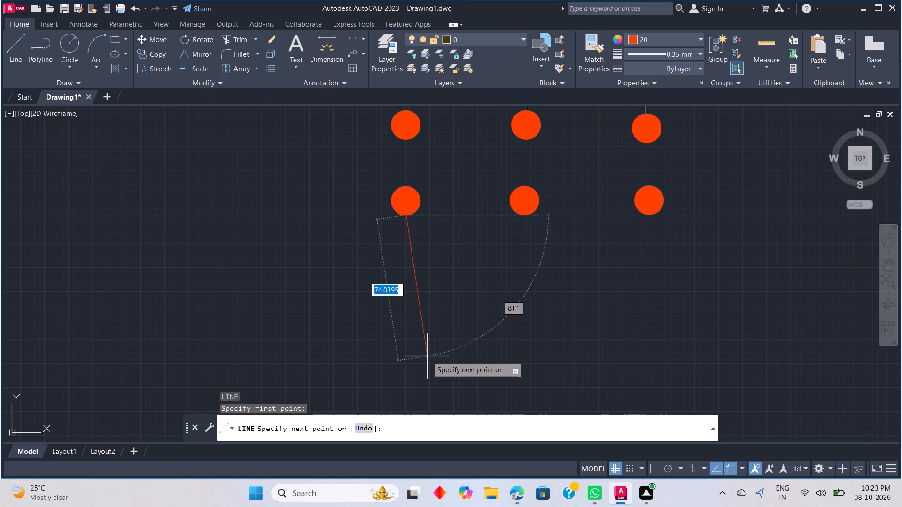
key(Escape)
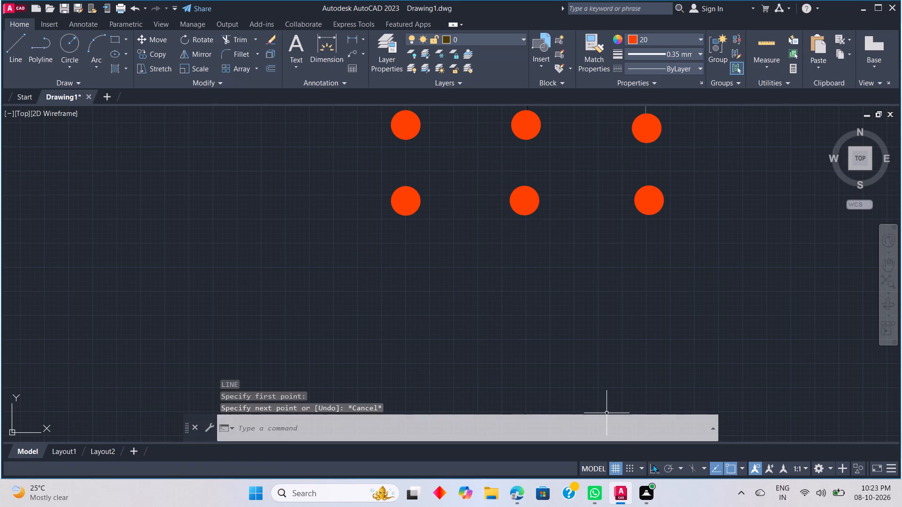
Turn Ortho on and set the current object colour to ByLayer.
click(653, 465)
scroll(653, 465, up, 1)
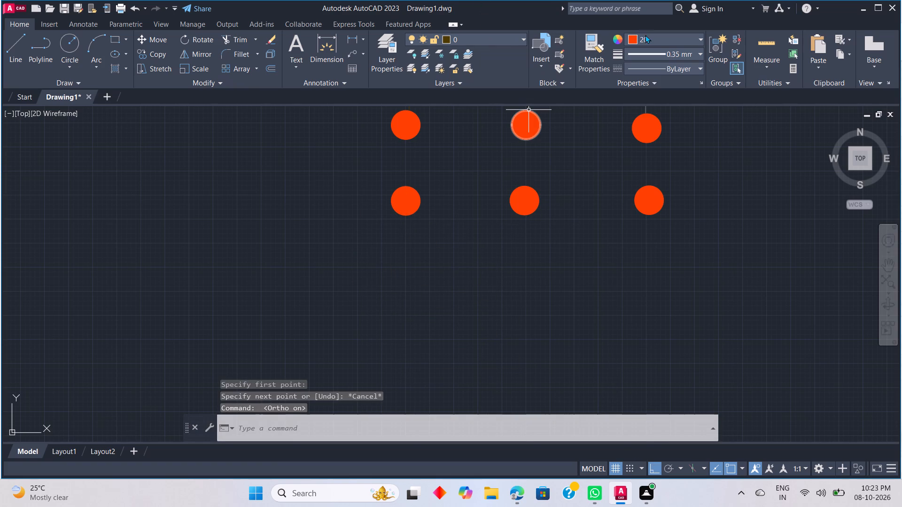
click(645, 35)
click(630, 51)
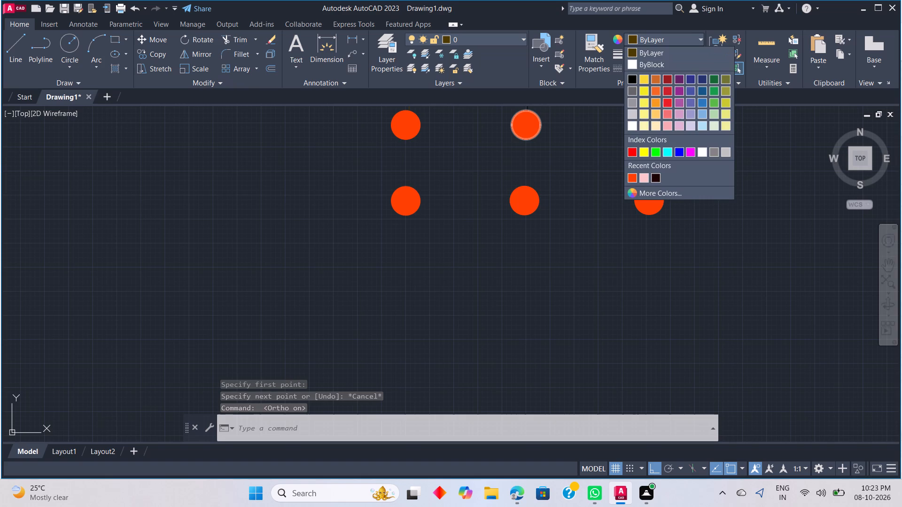
Draw a line from the bottom of the first lower-row circle straight down, continuing about 135 units horizontally to the right.
text(L)
key(space)
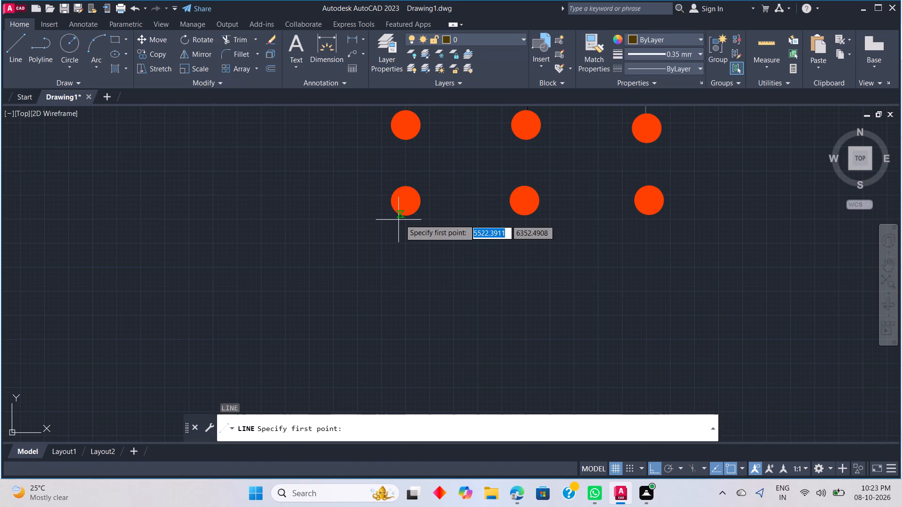
click(405, 217)
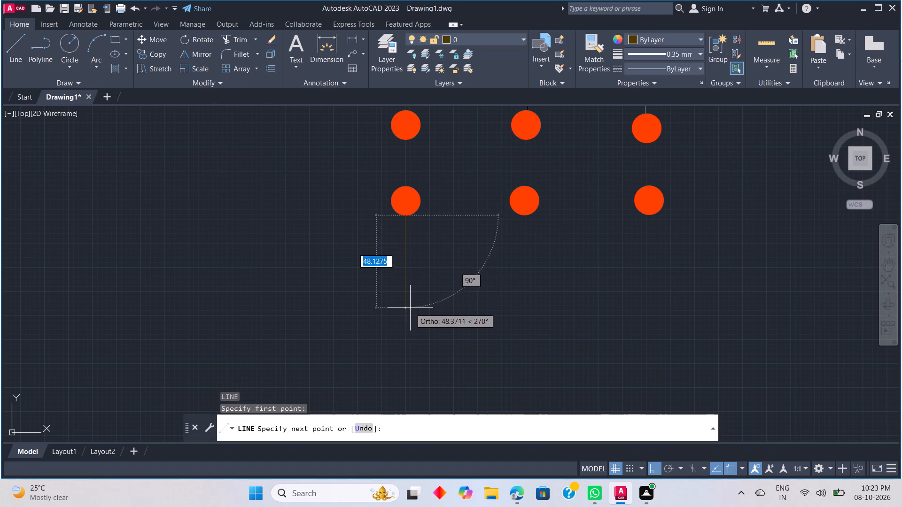
scroll(410, 305, down, 5)
middle_drag(407, 310, 408, 164)
middle_click(408, 164)
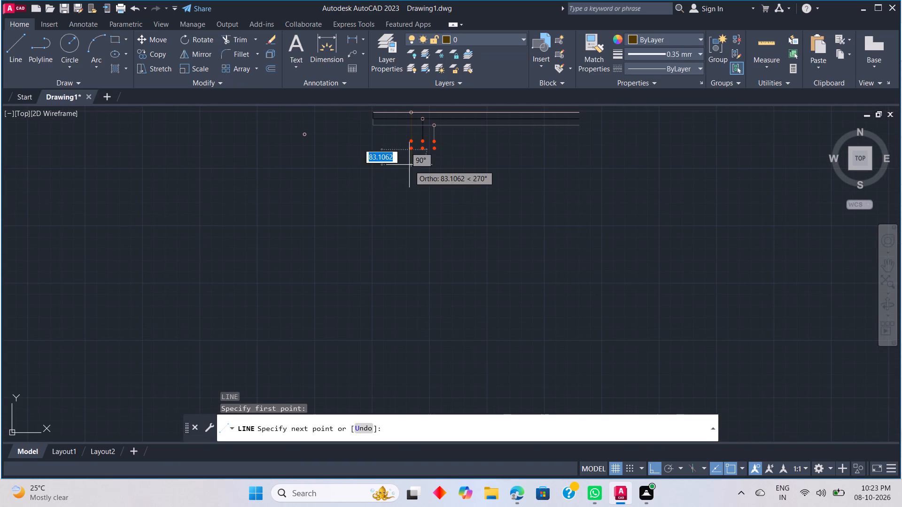
middle_drag(412, 179, 413, 192)
middle_click(413, 193)
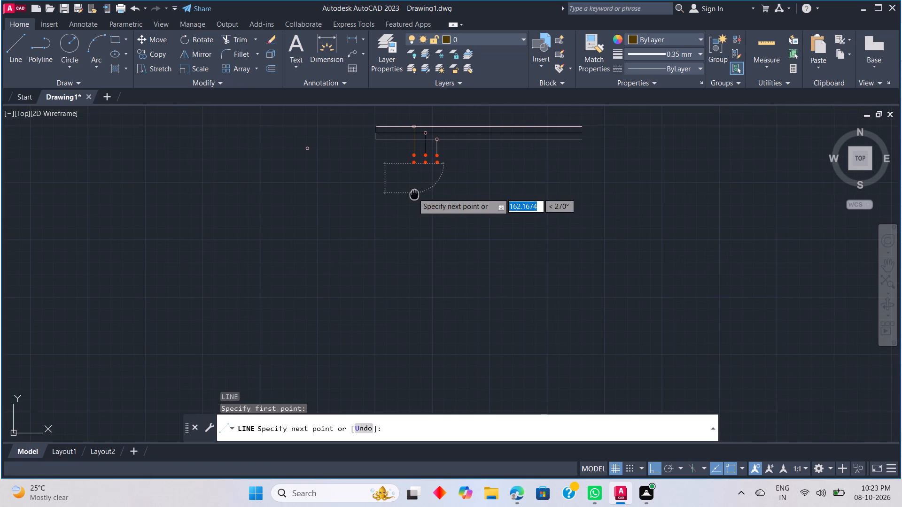
scroll(414, 182, up, 1)
middle_drag(412, 176, 423, 228)
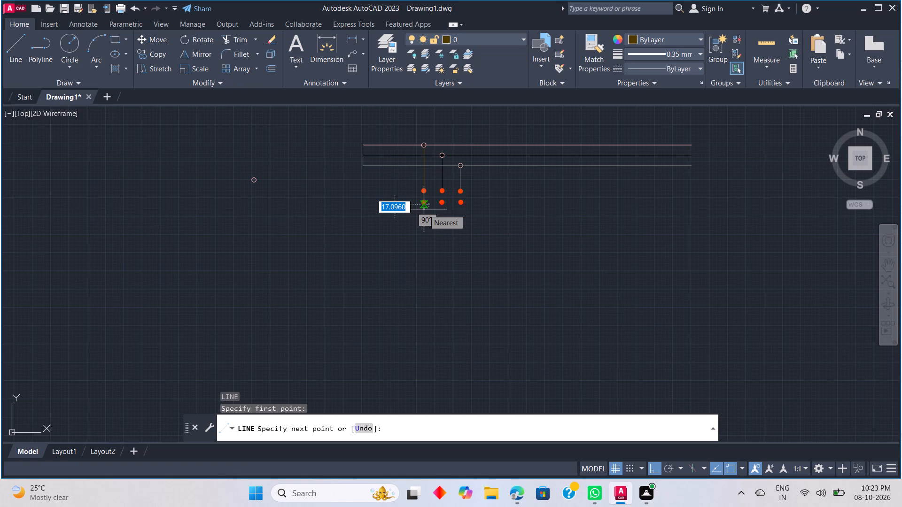
click(425, 235)
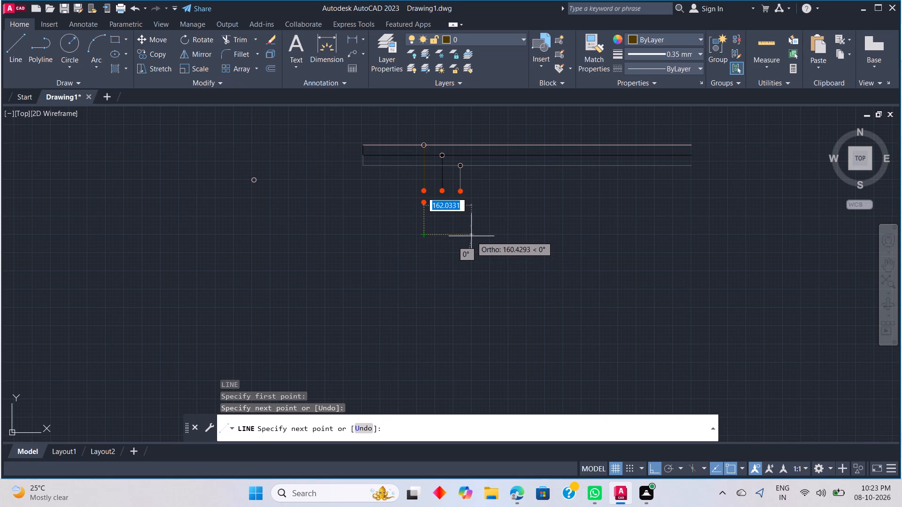
scroll(471, 236, up, 2)
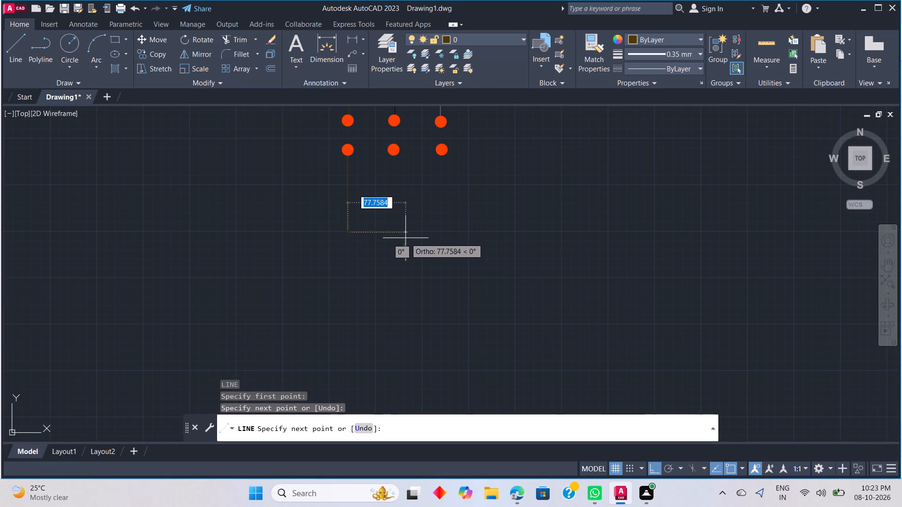
click(449, 232)
key(Escape)
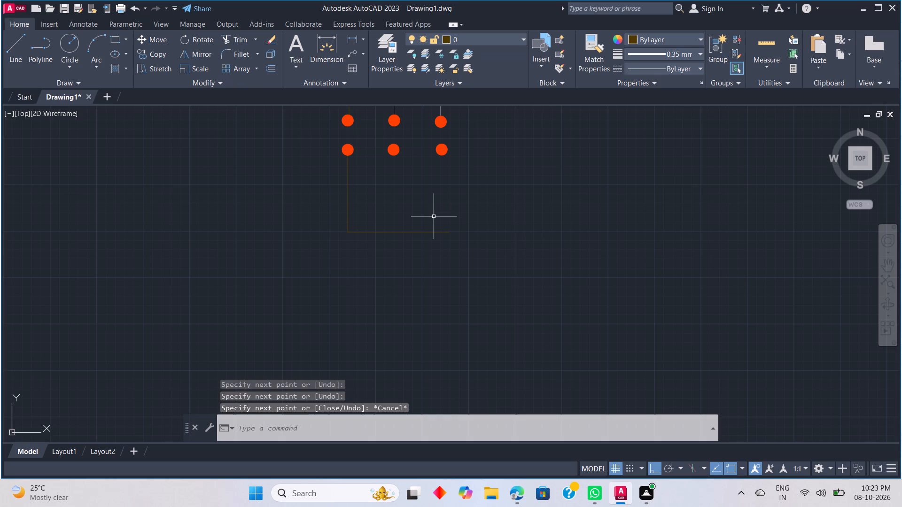
On Layer1, draw a line from the bottom of the second lower-row circle straight down to the horizontal line.
key(l)
key(space)
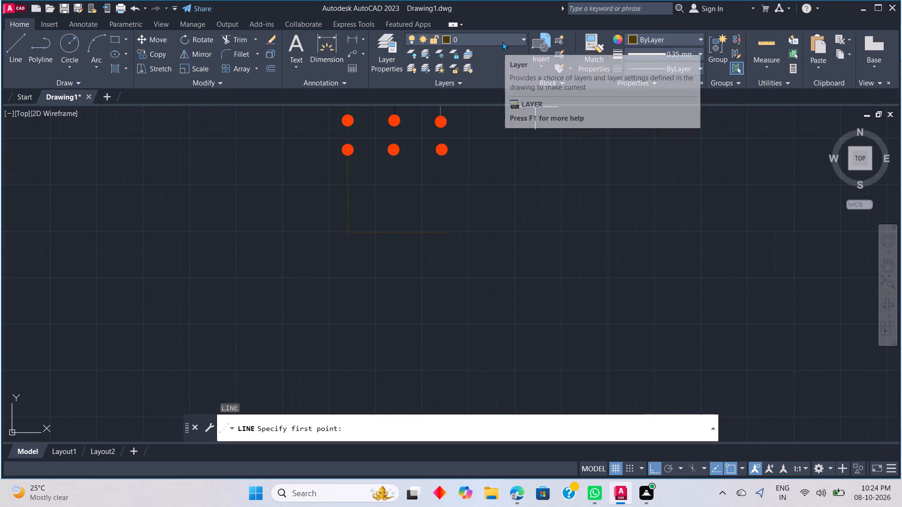
click(502, 42)
click(482, 72)
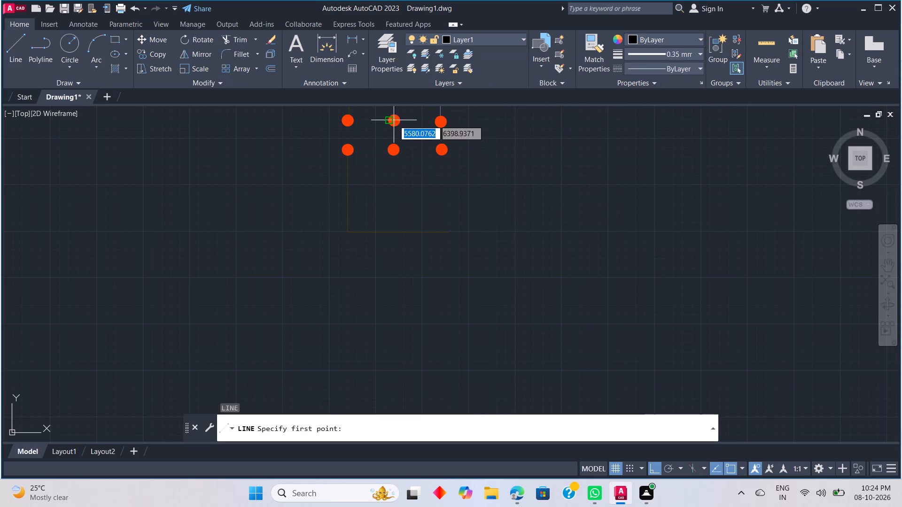
click(396, 156)
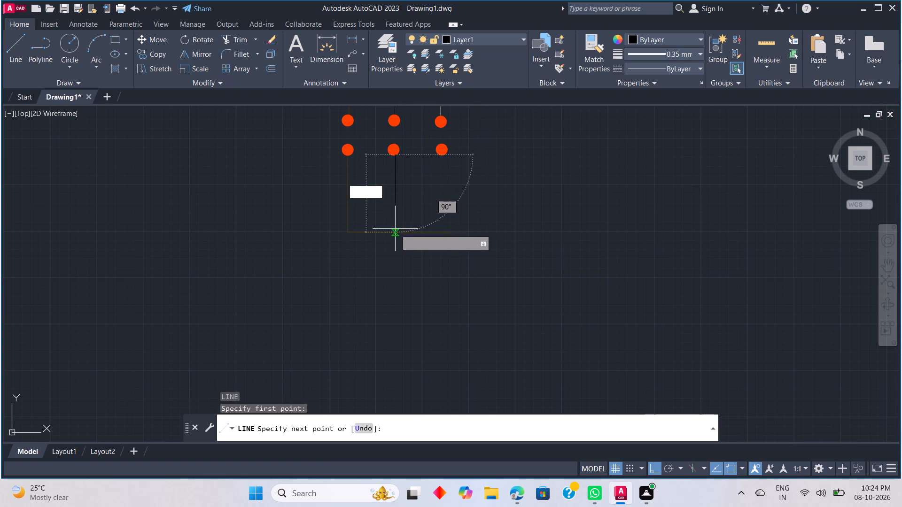
click(396, 230)
key(Escape)
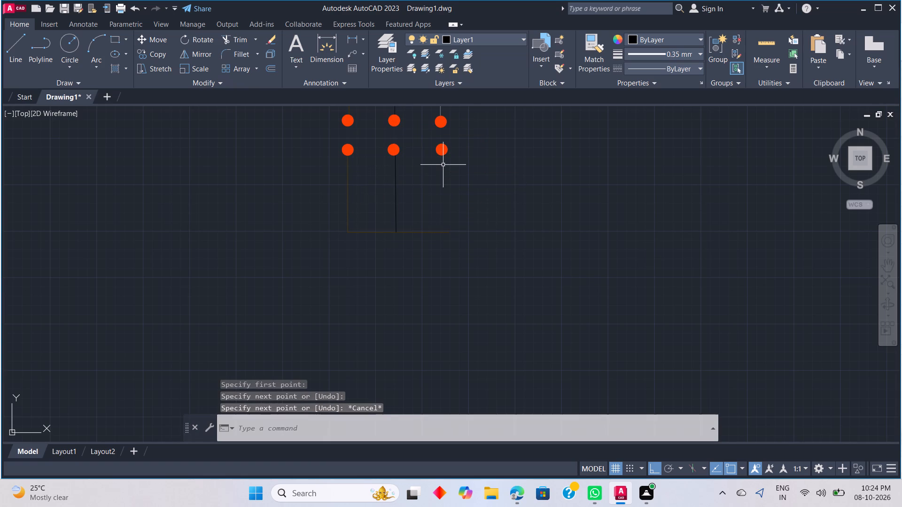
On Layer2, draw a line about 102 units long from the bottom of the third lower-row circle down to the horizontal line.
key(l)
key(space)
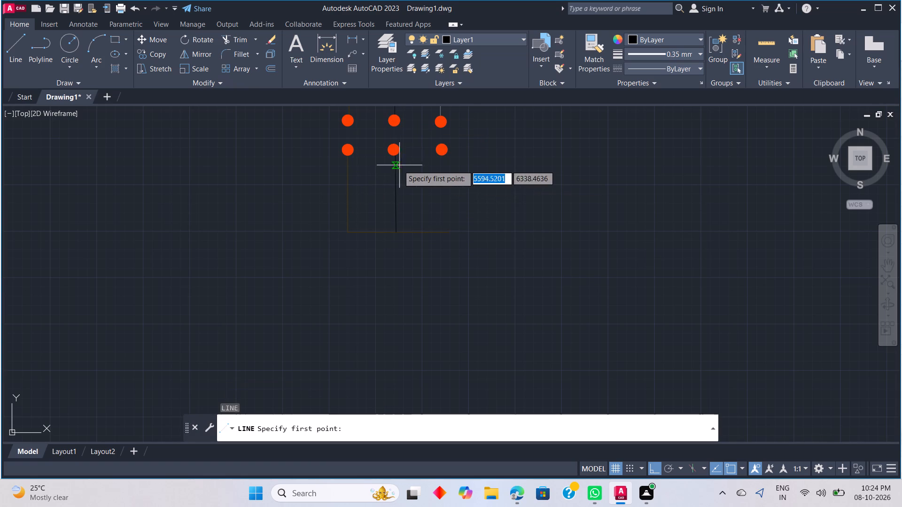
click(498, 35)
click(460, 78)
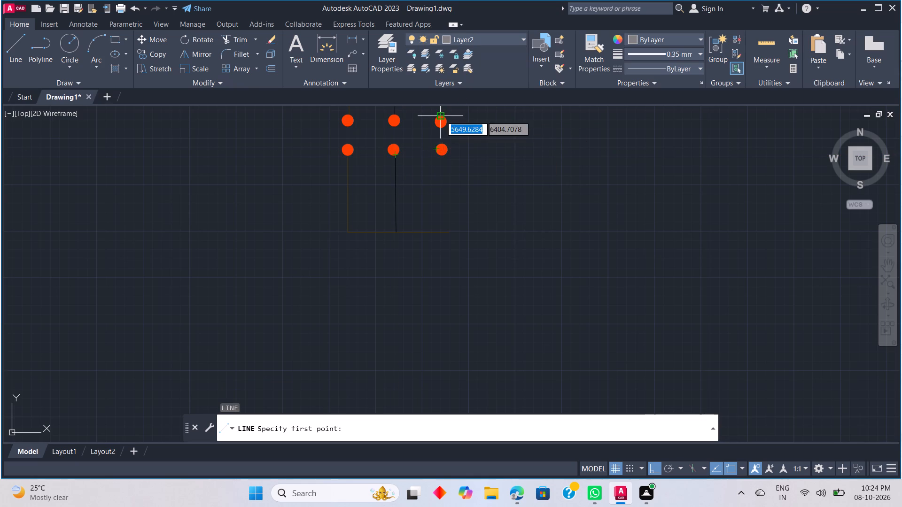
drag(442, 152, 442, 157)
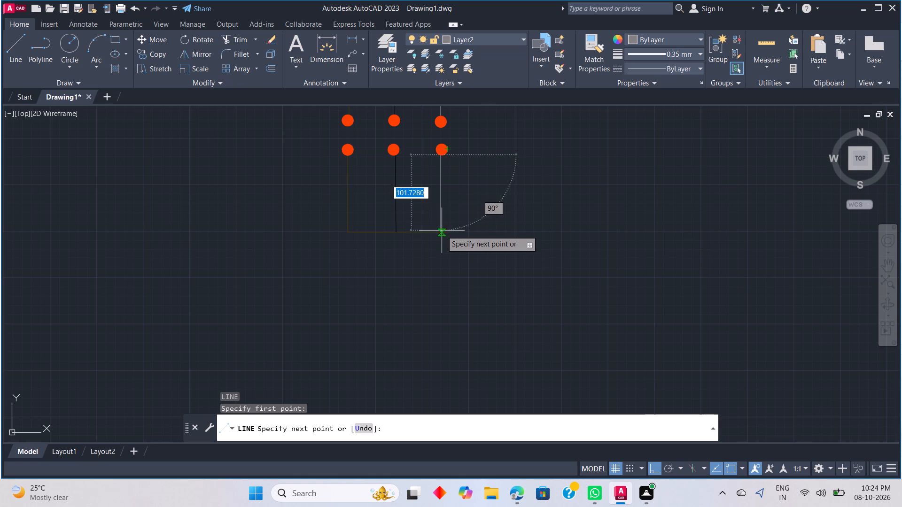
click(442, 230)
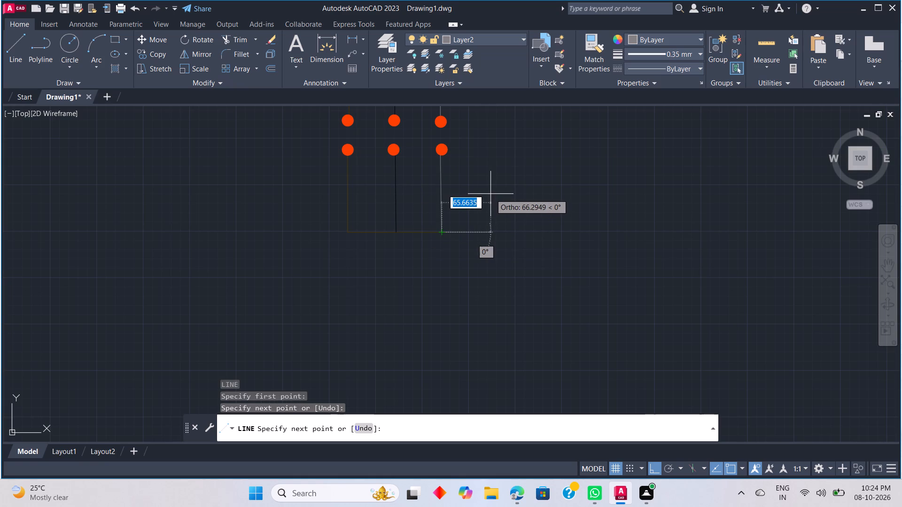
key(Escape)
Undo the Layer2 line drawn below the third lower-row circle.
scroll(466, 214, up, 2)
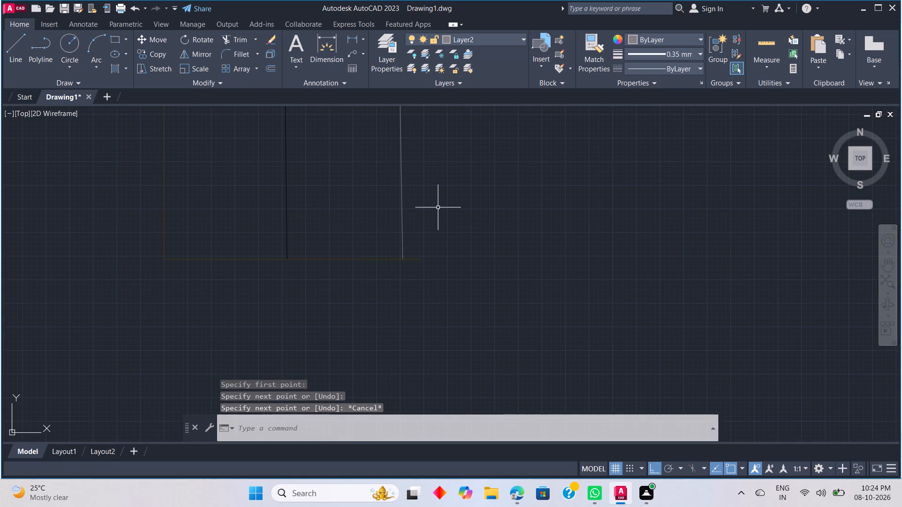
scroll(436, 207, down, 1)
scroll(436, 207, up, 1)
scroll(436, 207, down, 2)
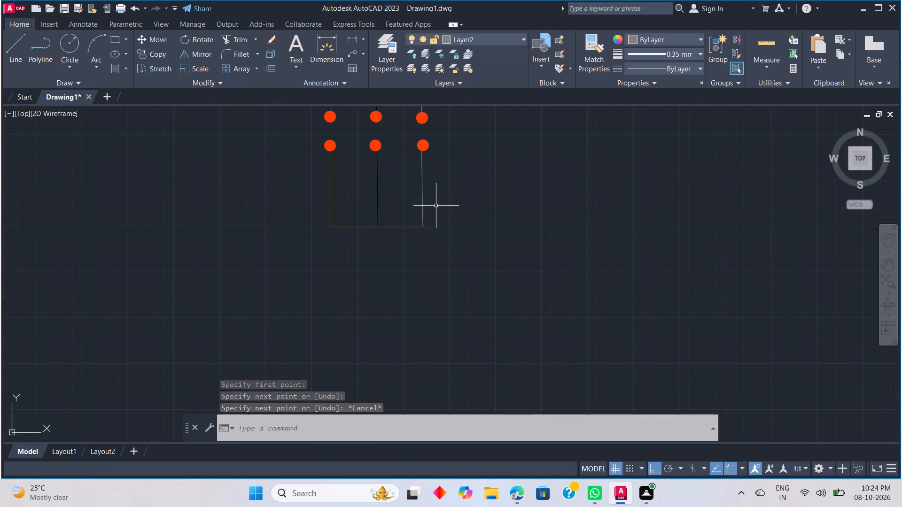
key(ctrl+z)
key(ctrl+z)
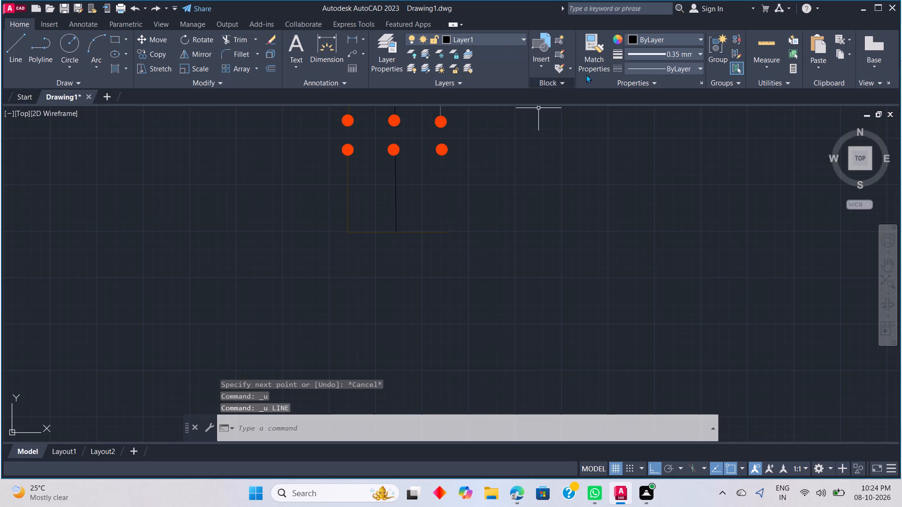
Make Layer2 the current layer.
click(504, 38)
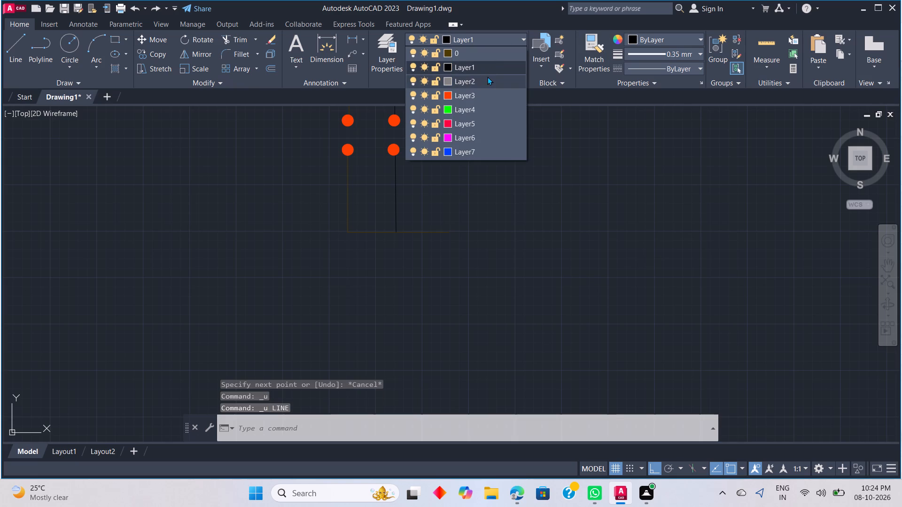
click(487, 77)
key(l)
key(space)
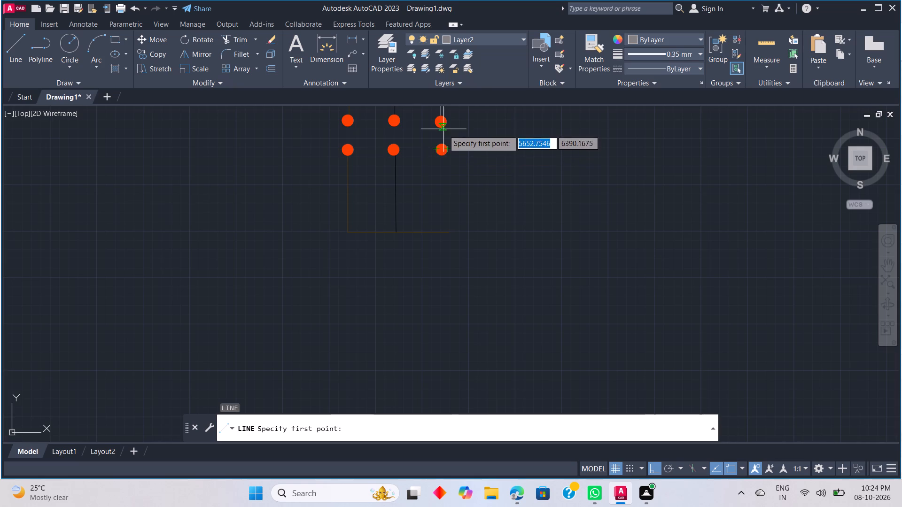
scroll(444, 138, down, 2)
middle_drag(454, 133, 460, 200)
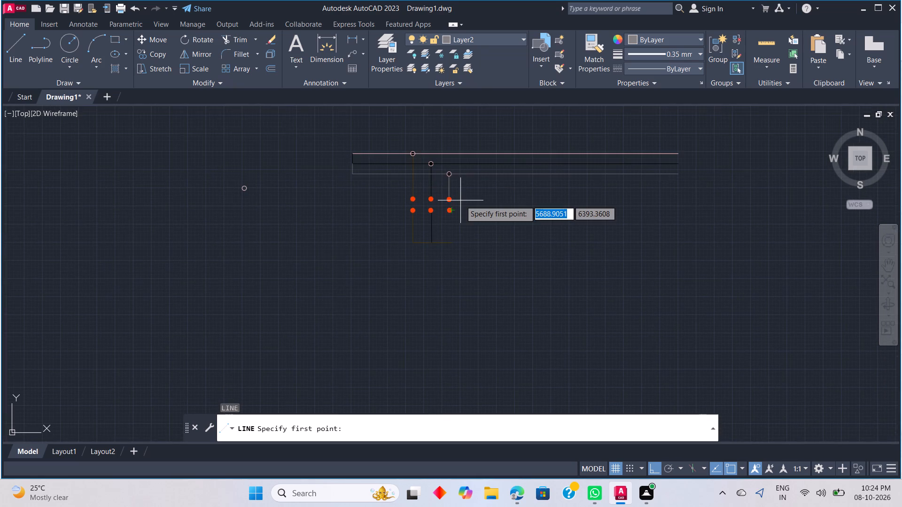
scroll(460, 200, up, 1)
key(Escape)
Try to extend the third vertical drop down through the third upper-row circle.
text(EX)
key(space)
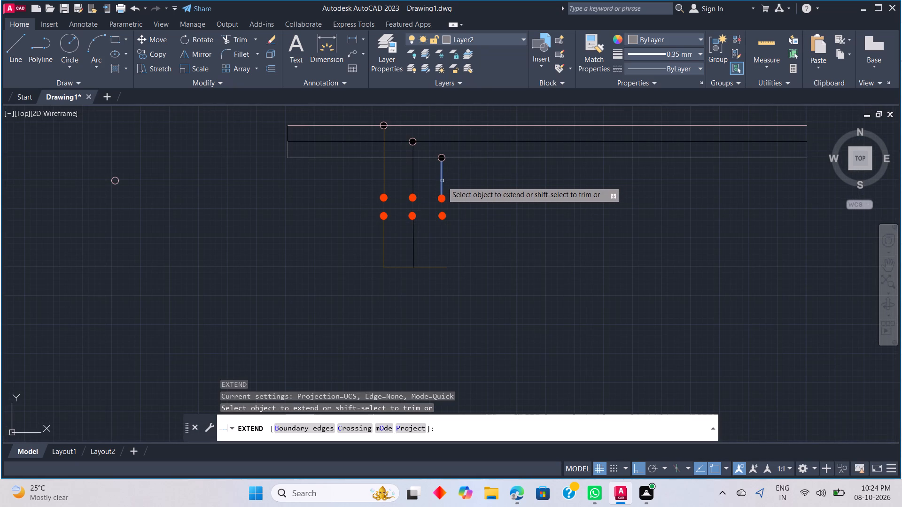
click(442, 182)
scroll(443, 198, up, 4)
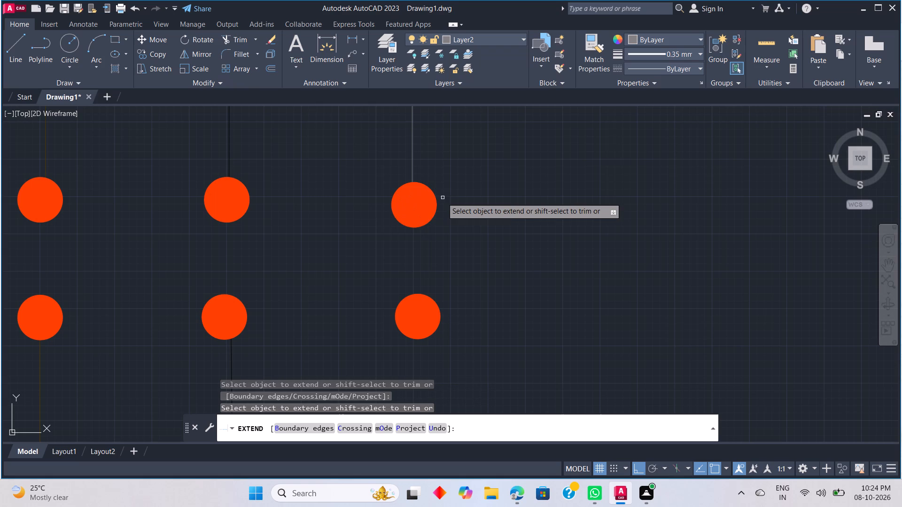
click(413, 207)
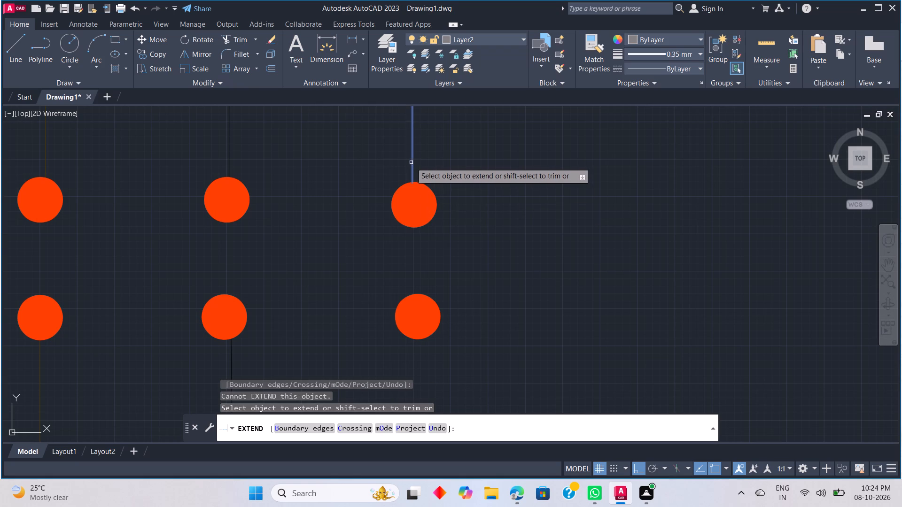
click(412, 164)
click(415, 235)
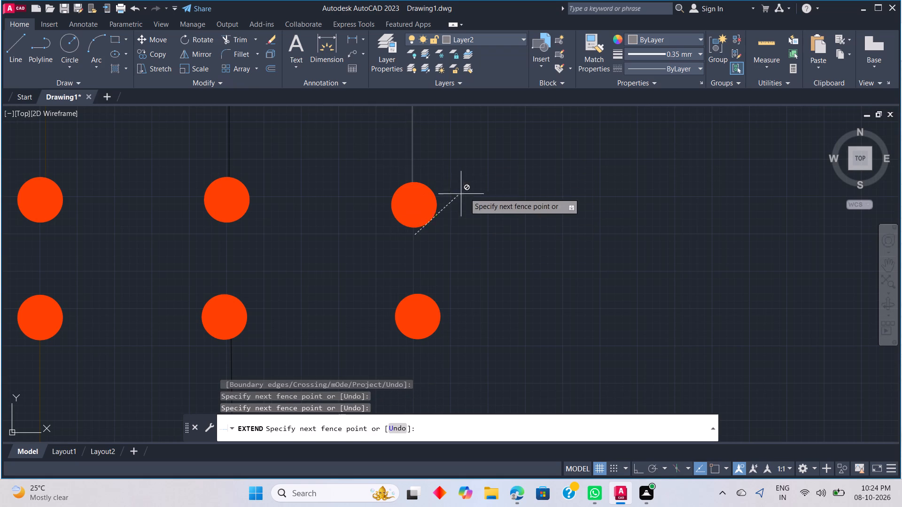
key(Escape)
Draw a Layer2 line from the top of the third upper-row circle straight down through both circles, ending past the horizontal line.
key(l)
key(space)
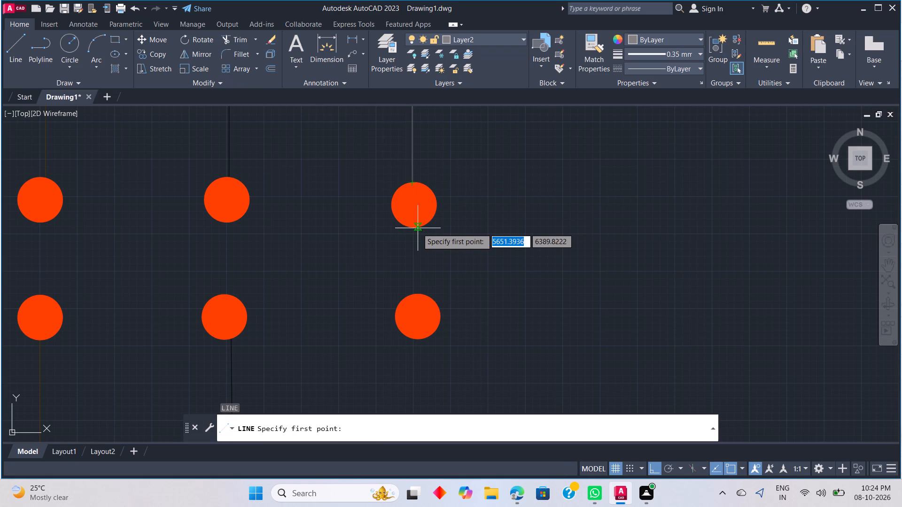
click(412, 184)
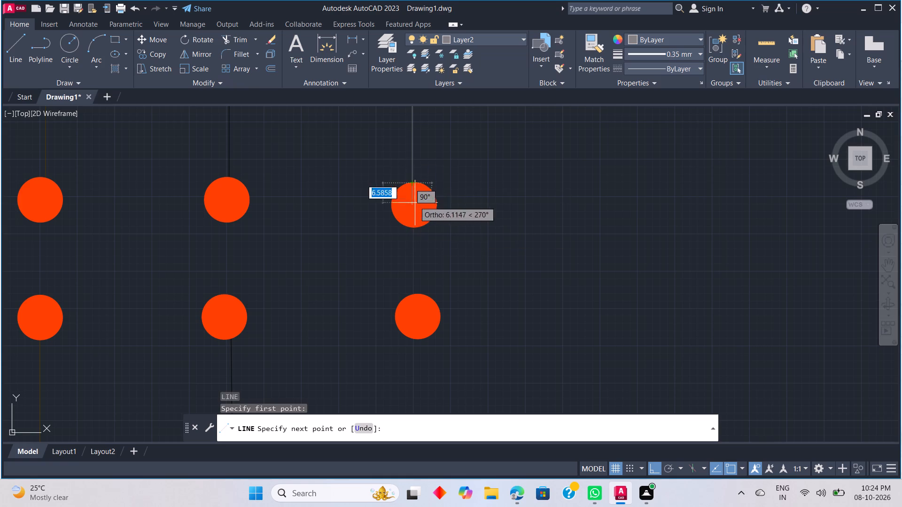
scroll(411, 346, down, 3)
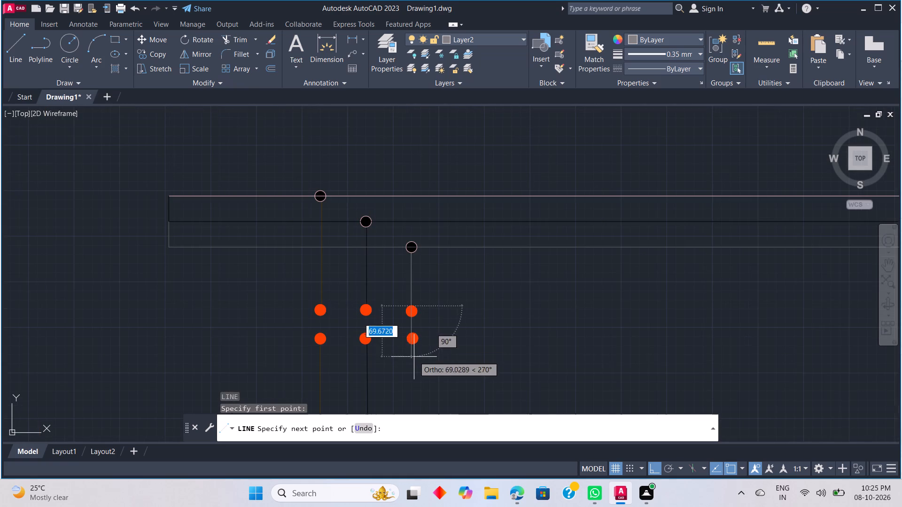
middle_drag(413, 359, 404, 275)
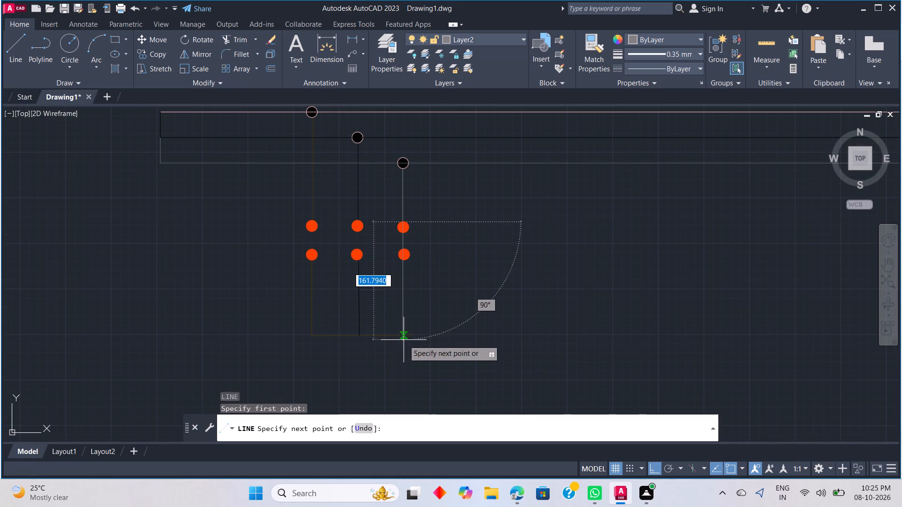
click(400, 356)
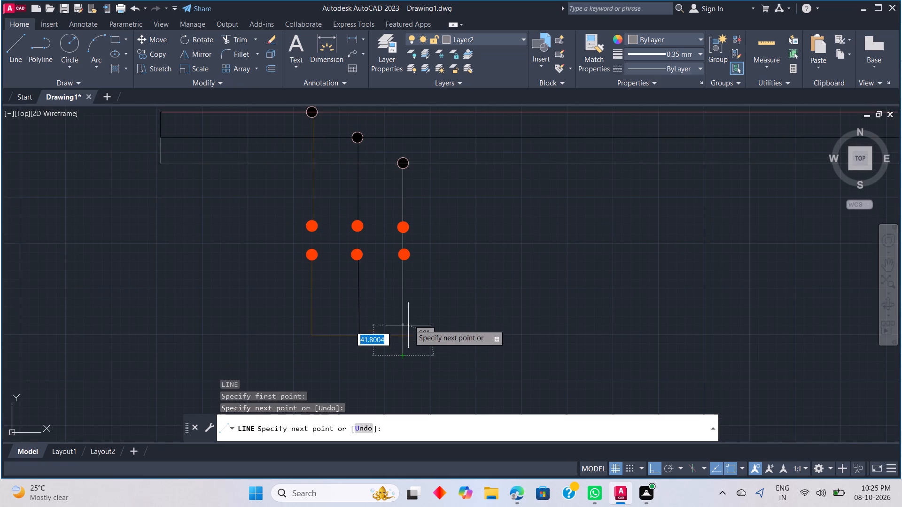
key(grave)
key(Escape)
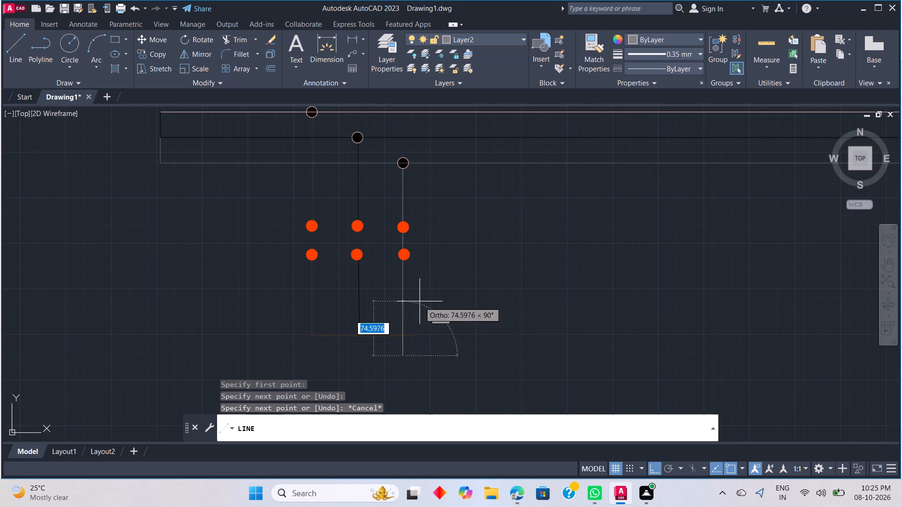
scroll(422, 316, up, 2)
key(Escape)
Trim the third vertical line's tail below the horizontal line and the horizontal line's overhang beyond that vertical.
scroll(393, 338, down, 3)
scroll(388, 348, up, 2)
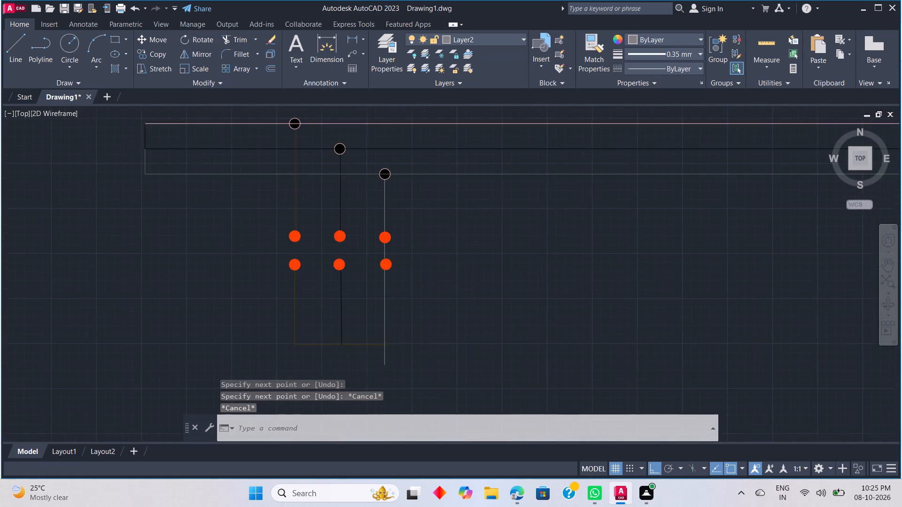
key(t)
text(R)
key(space)
scroll(377, 360, up, 2)
click(380, 353)
click(398, 347)
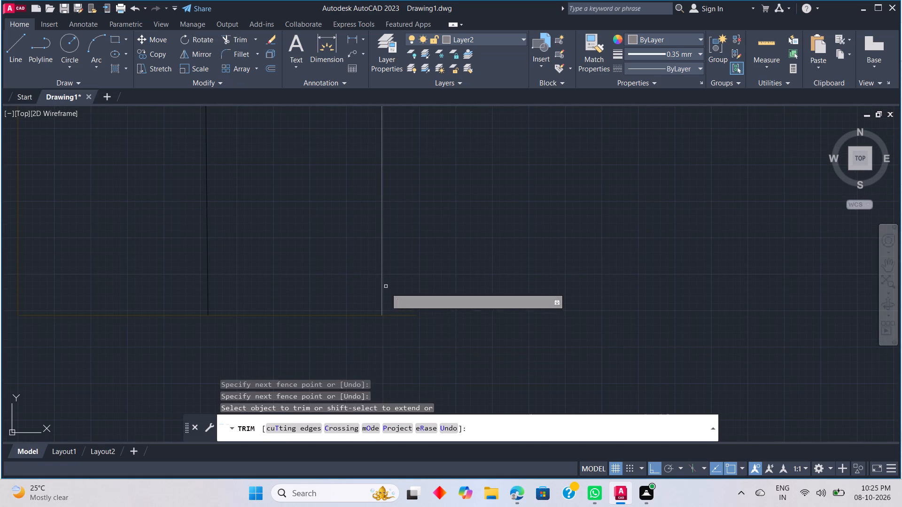
drag(389, 295, 399, 338)
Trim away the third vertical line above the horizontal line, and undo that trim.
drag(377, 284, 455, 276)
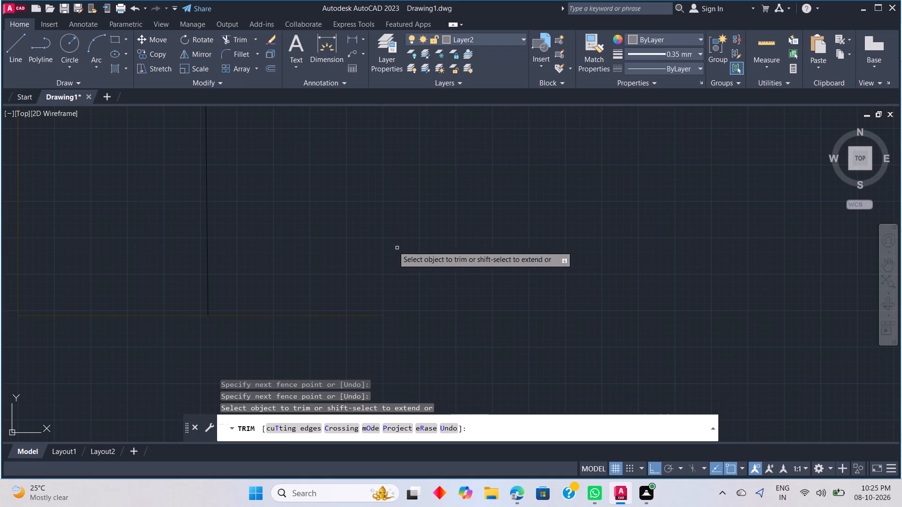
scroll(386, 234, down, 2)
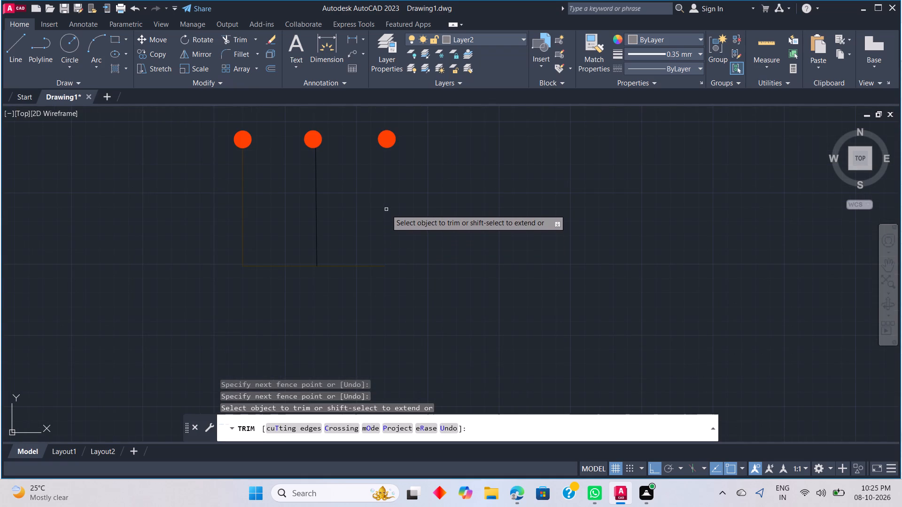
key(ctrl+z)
Trim away both horizontal line segments connecting the lower ends of the three vertical lines.
drag(344, 292, 351, 368)
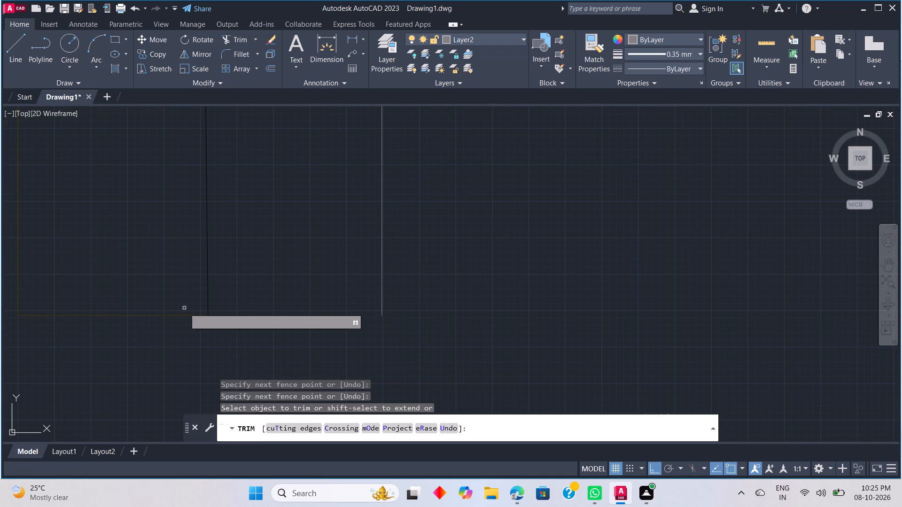
drag(149, 298, 185, 342)
Trim the third vertical line's segment between the upper-row and lower-row circles and finish trimming.
scroll(181, 331, down, 3)
scroll(148, 319, up, 2)
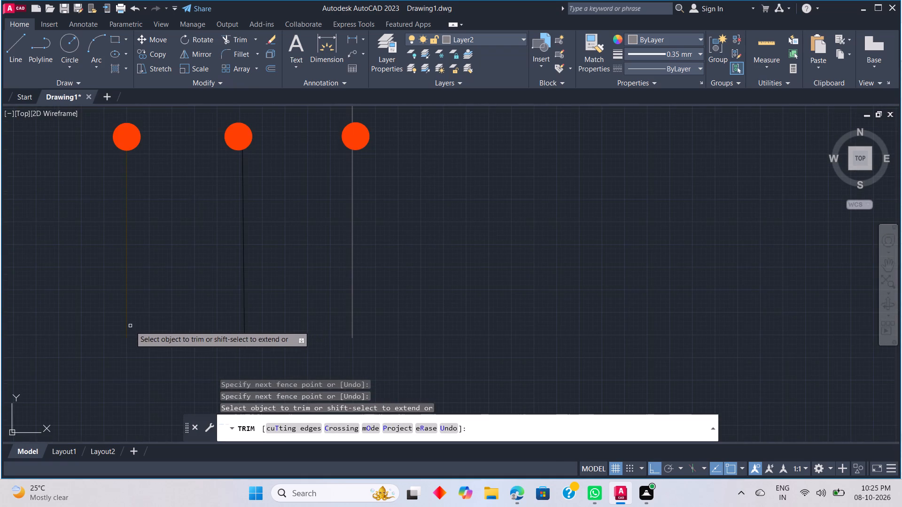
scroll(130, 329, down, 2)
scroll(140, 333, up, 2)
scroll(145, 328, down, 2)
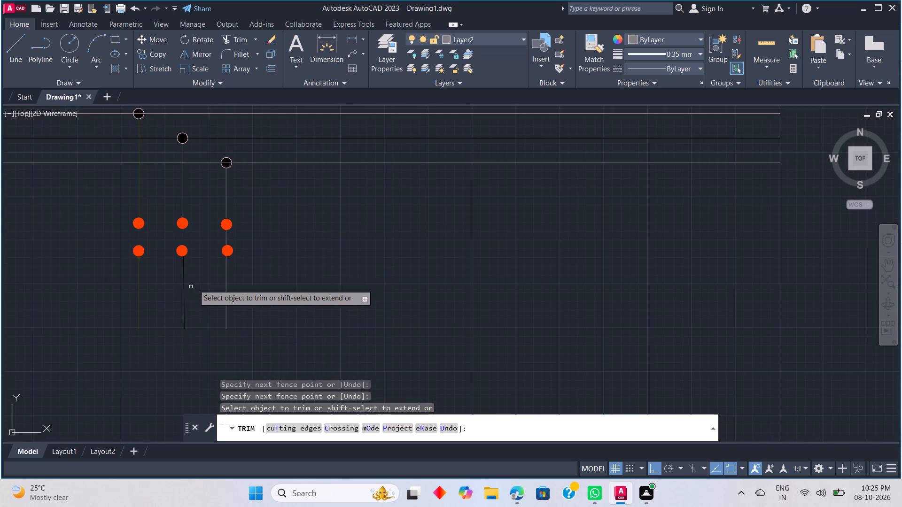
scroll(214, 254, up, 2)
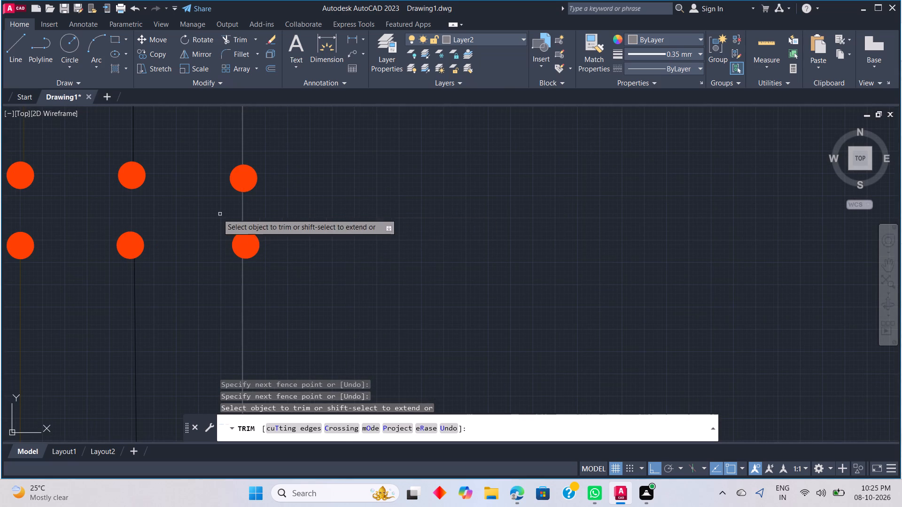
drag(203, 210, 353, 195)
scroll(361, 193, down, 3)
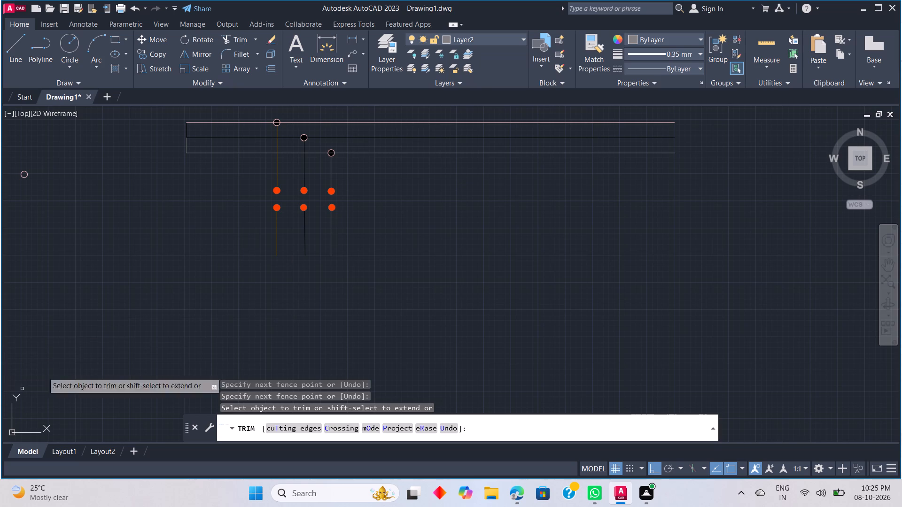
key(Escape)
Copy the first lower-row circle to the lower ends of all three vertical lines, turning Ortho off for the second and third copies.
click(280, 209)
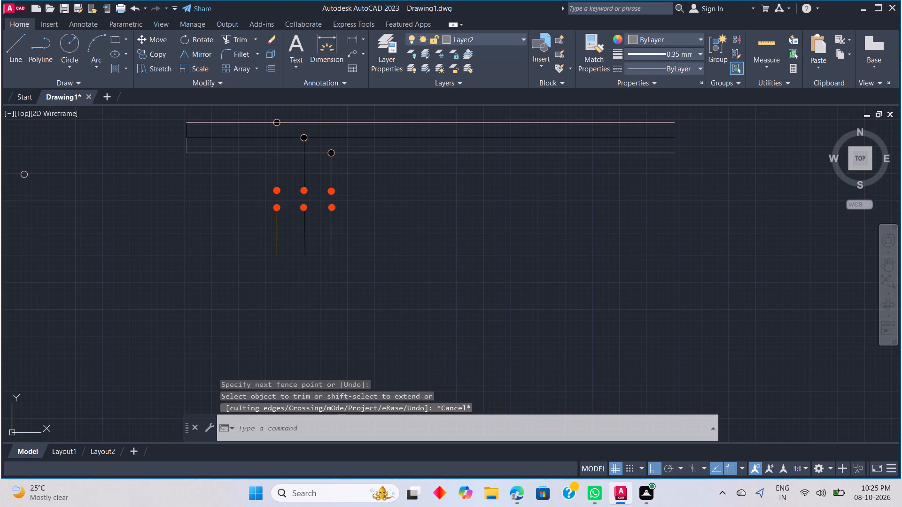
right_drag(301, 238, 298, 245)
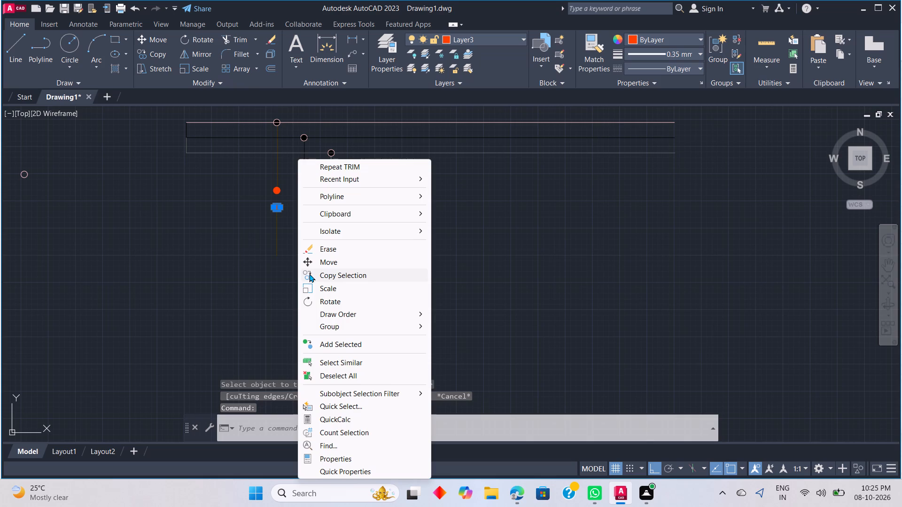
click(312, 275)
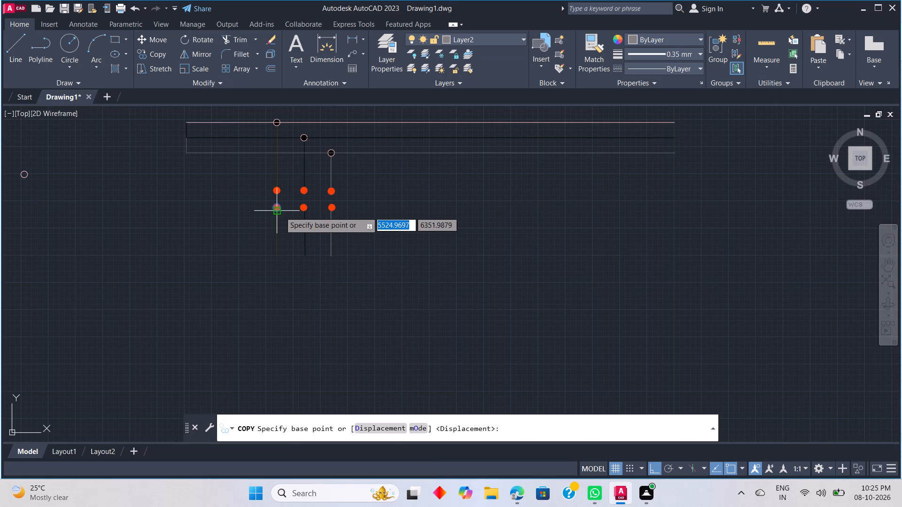
click(282, 211)
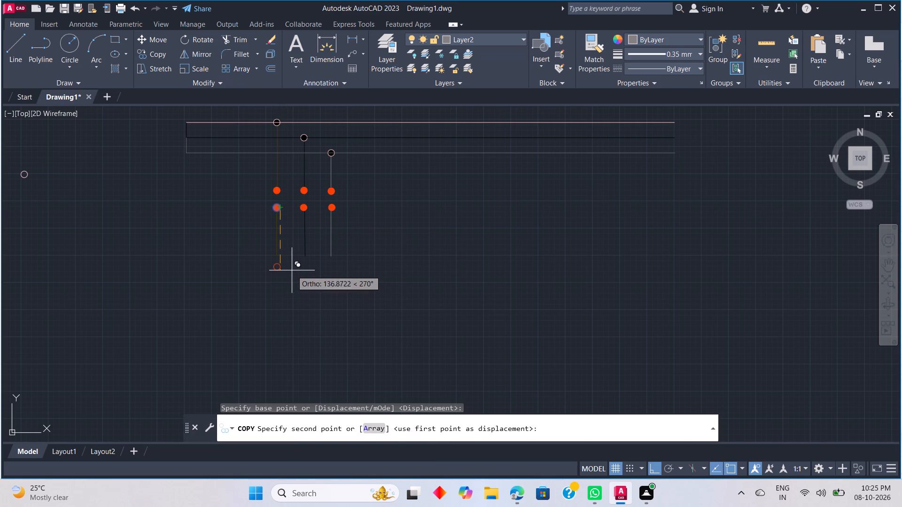
click(290, 262)
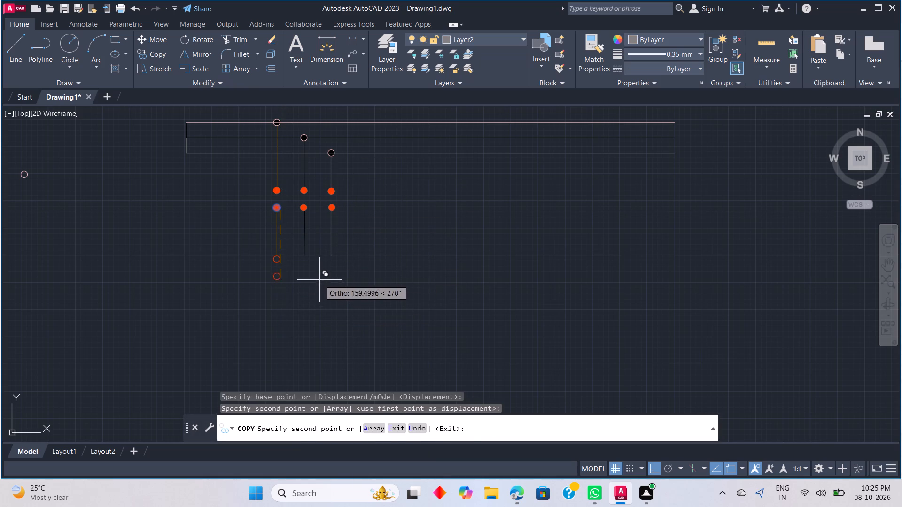
scroll(304, 274, up, 2)
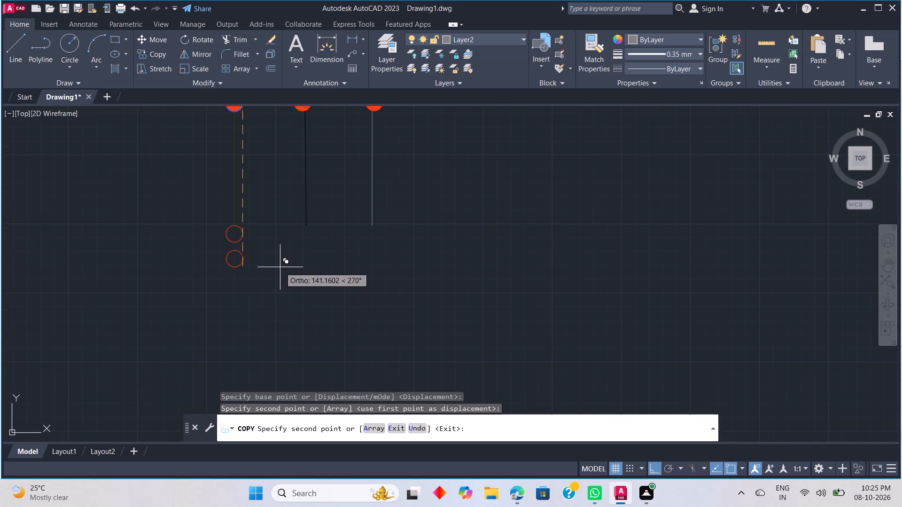
scroll(280, 267, up, 2)
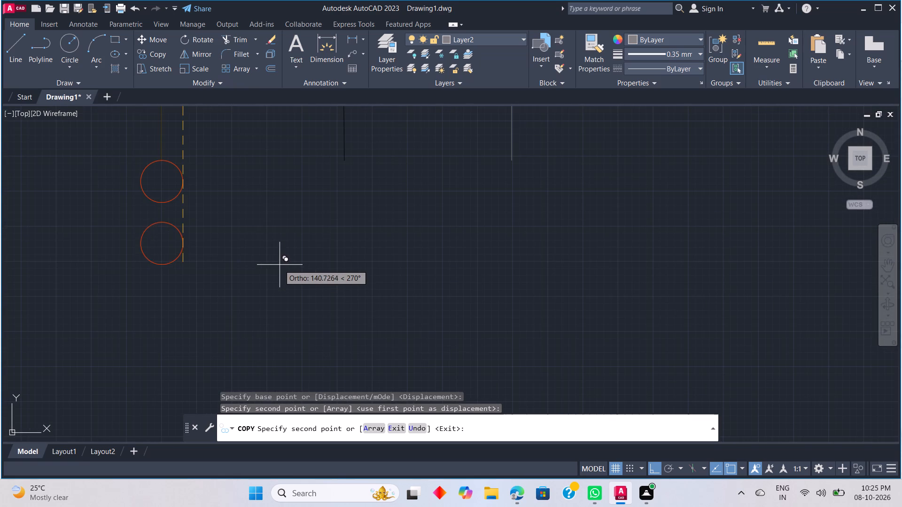
middle_drag(264, 238, 306, 296)
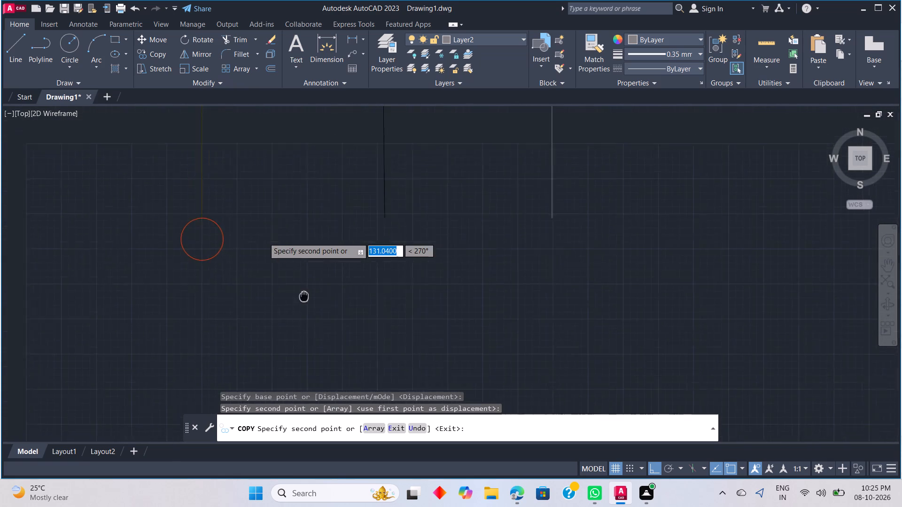
middle_drag(306, 296, 316, 298)
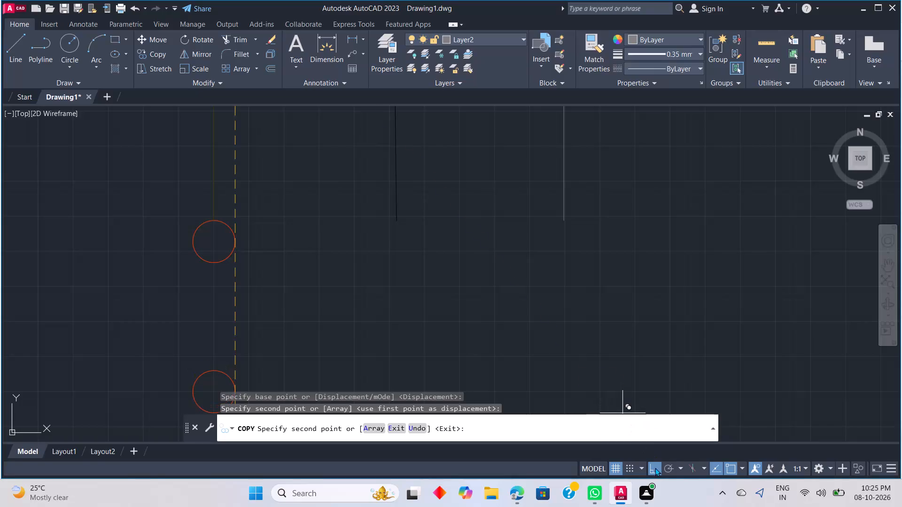
click(652, 471)
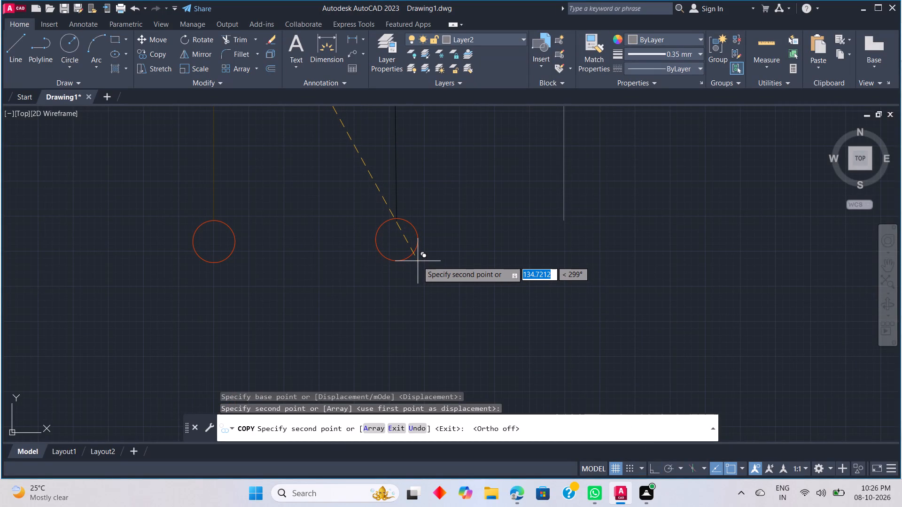
click(418, 261)
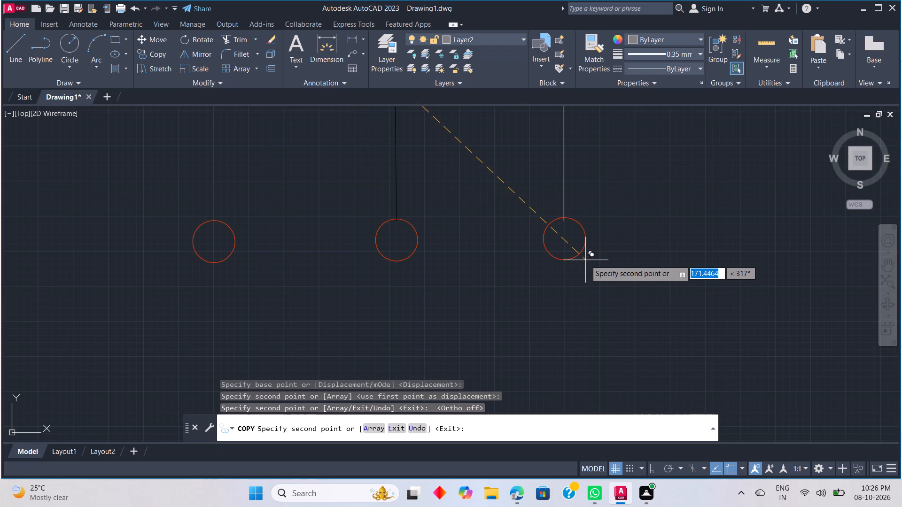
click(585, 260)
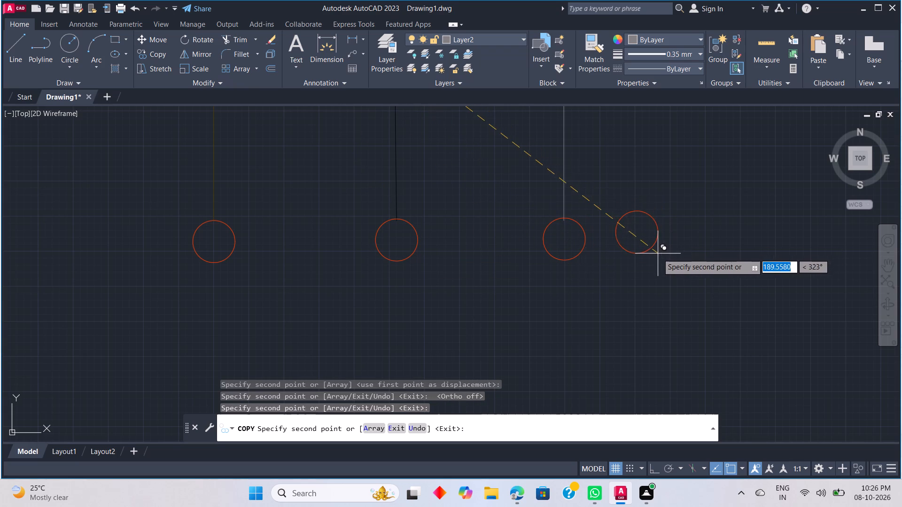
key(Escape)
Trim the first vertical line's end that projects inside its new bottom circle.
scroll(417, 283, up, 2)
scroll(106, 227, down, 3)
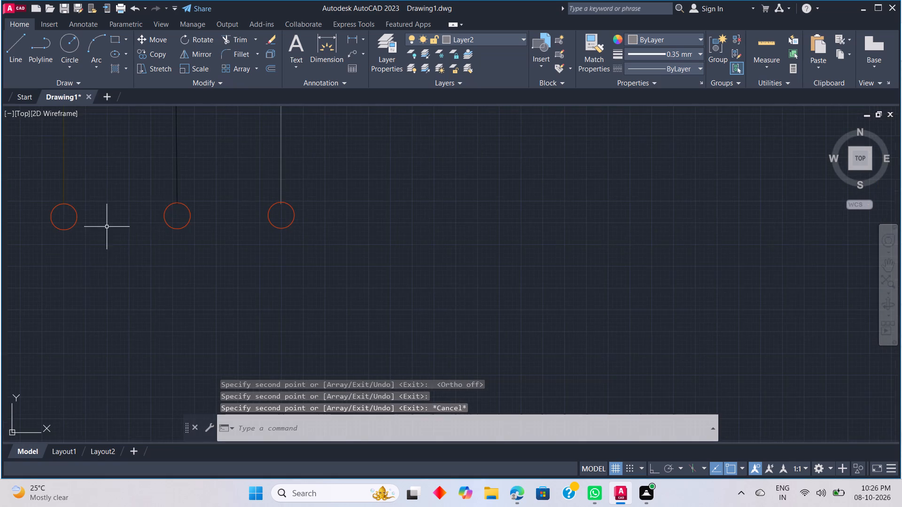
scroll(104, 226, up, 4)
middle_drag(51, 214, 97, 267)
middle_click(100, 269)
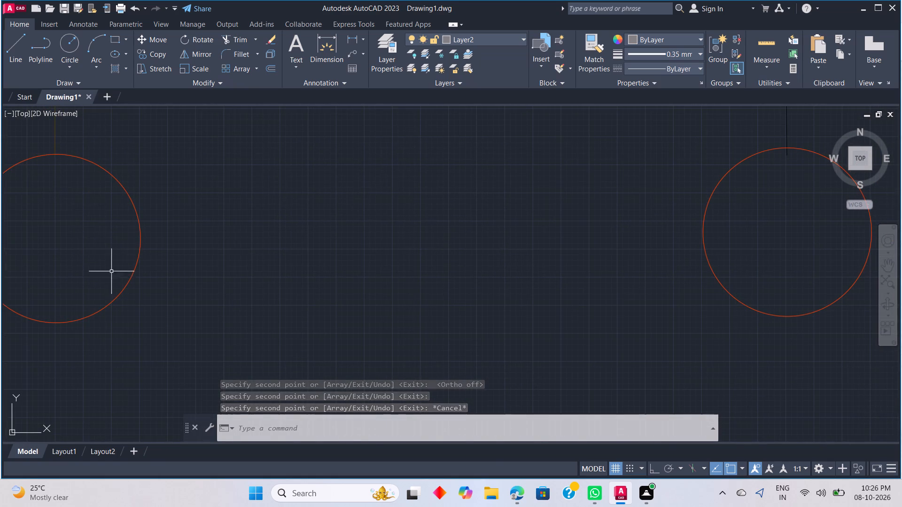
scroll(62, 162, up, 4)
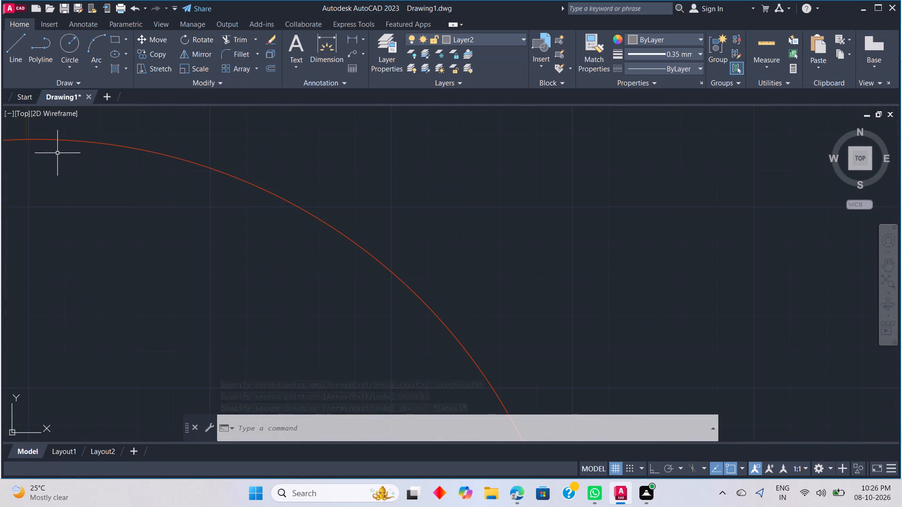
scroll(57, 153, down, 3)
scroll(62, 170, up, 2)
middle_drag(64, 171, 193, 258)
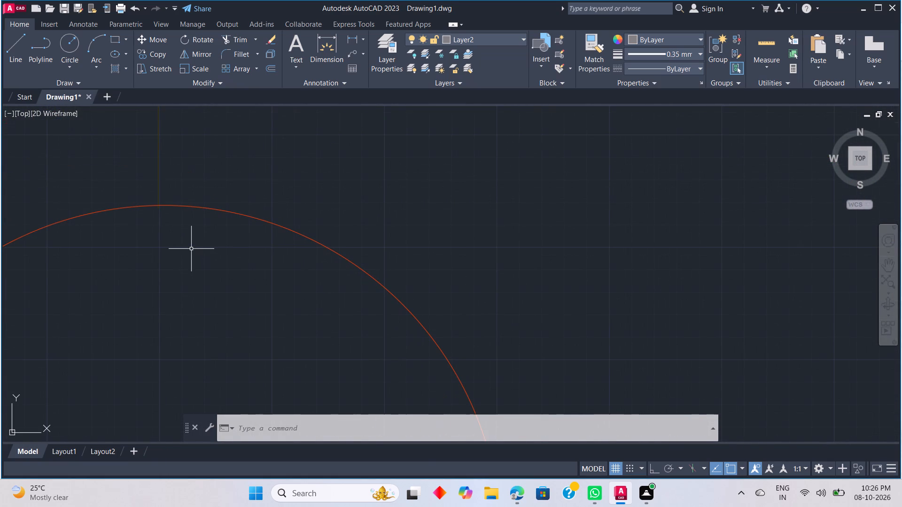
key(t)
text(R)
key(space)
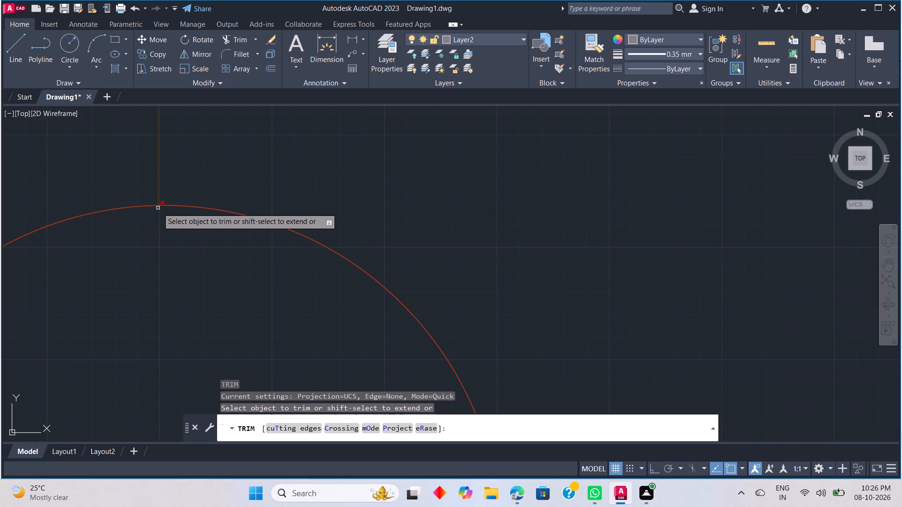
scroll(158, 208, up, 3)
click(156, 207)
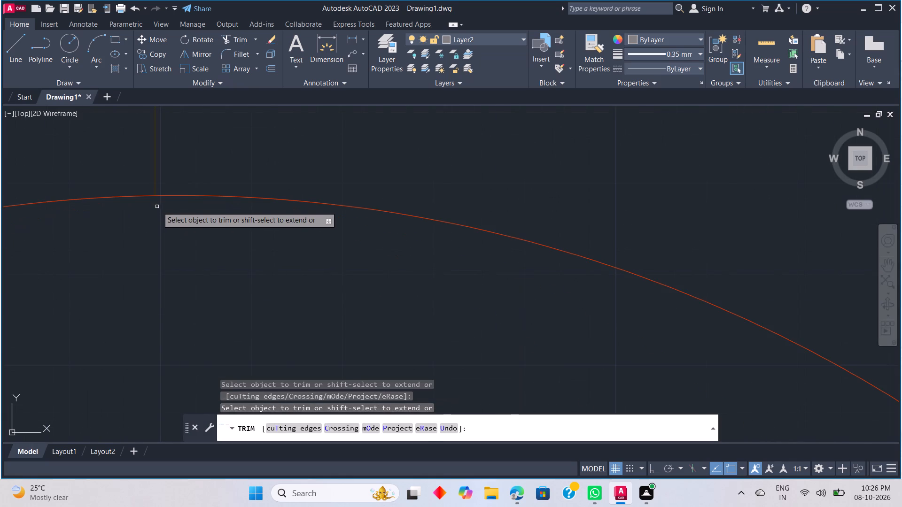
Trim the second and third vertical lines' ends that project inside their bottom circles, and finish trimming.
scroll(179, 221, down, 4)
scroll(542, 264, down, 3)
middle_click(636, 284)
middle_click(636, 284)
middle_drag(636, 284, 444, 339)
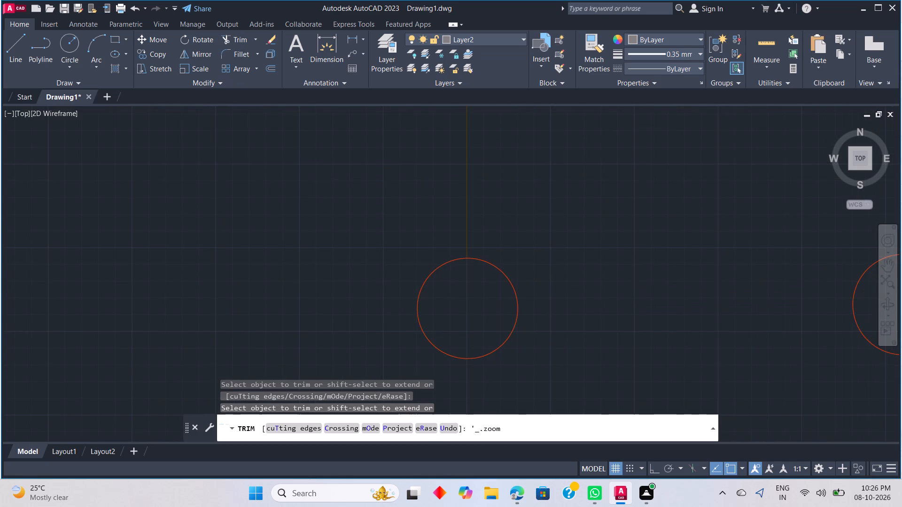
middle_drag(444, 339, 420, 344)
middle_drag(149, 367, 153, 335)
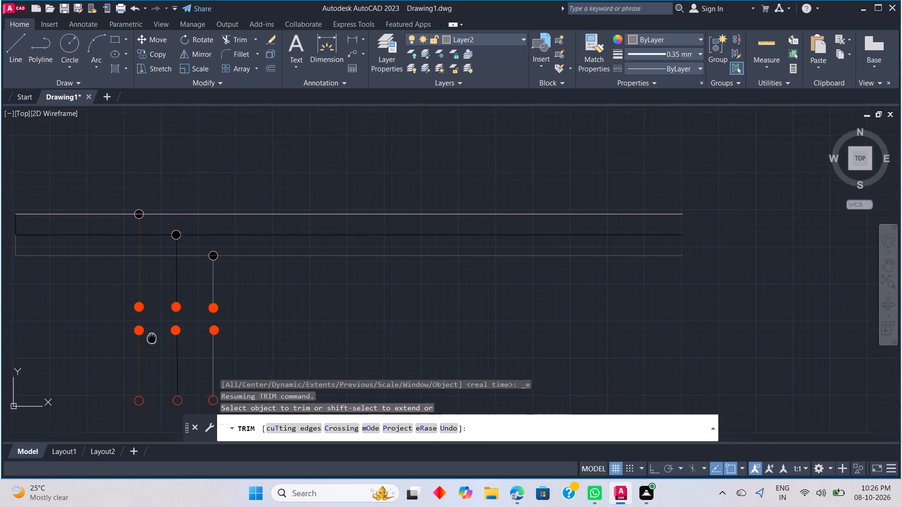
middle_drag(153, 335, 156, 272)
scroll(194, 335, up, 4)
scroll(143, 325, up, 2)
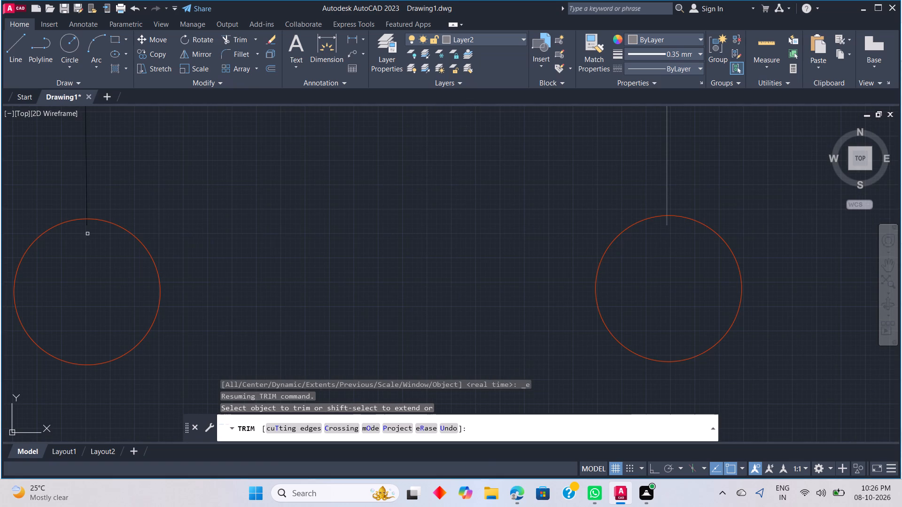
click(86, 226)
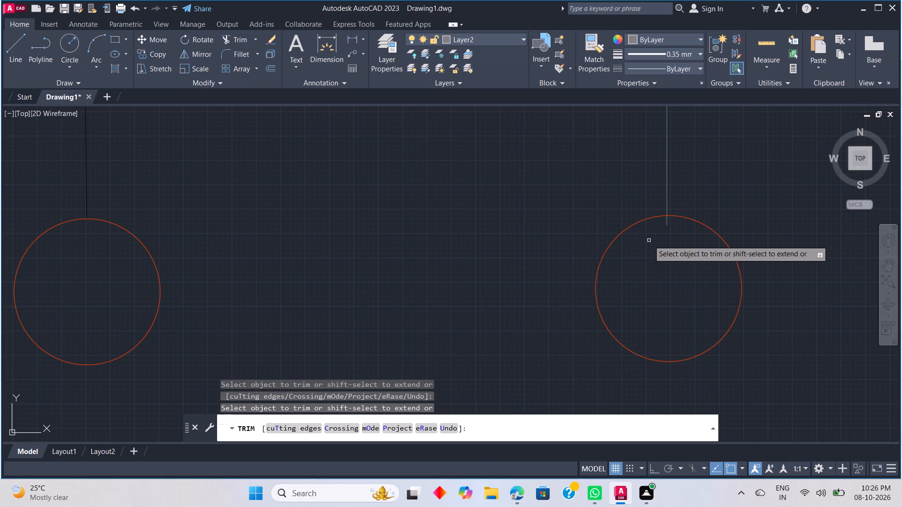
click(667, 223)
scroll(599, 259, down, 5)
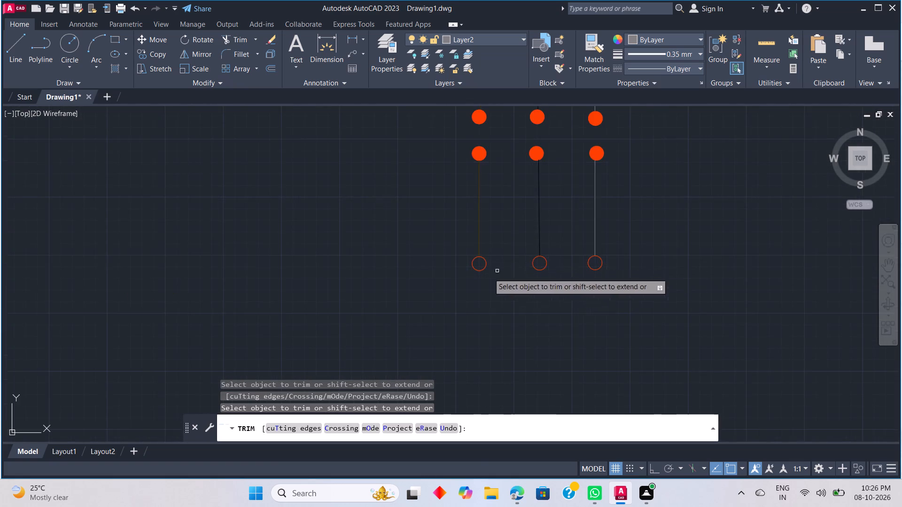
scroll(438, 295, down, 2)
middle_drag(473, 323, 473, 279)
middle_click(473, 279)
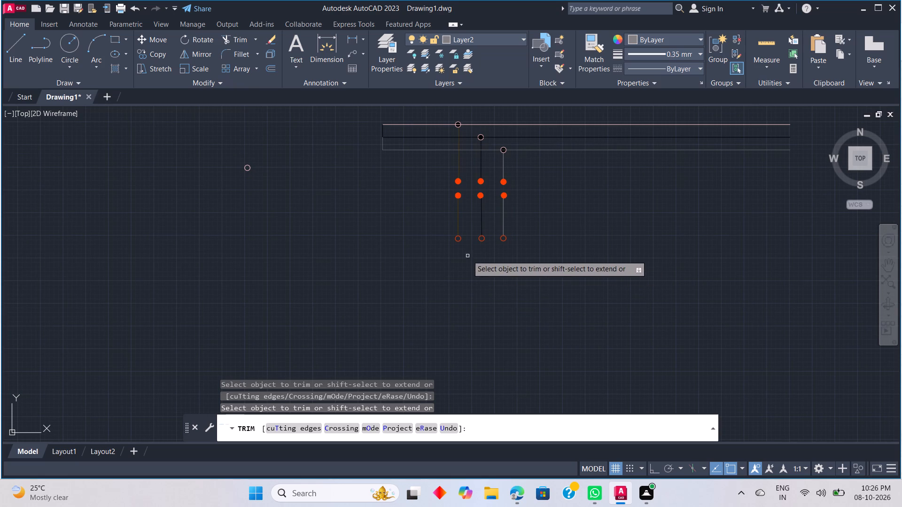
key(Escape)
Move the three bottom circles at the vertical lines' lower ends to Layer4.
click(461, 240)
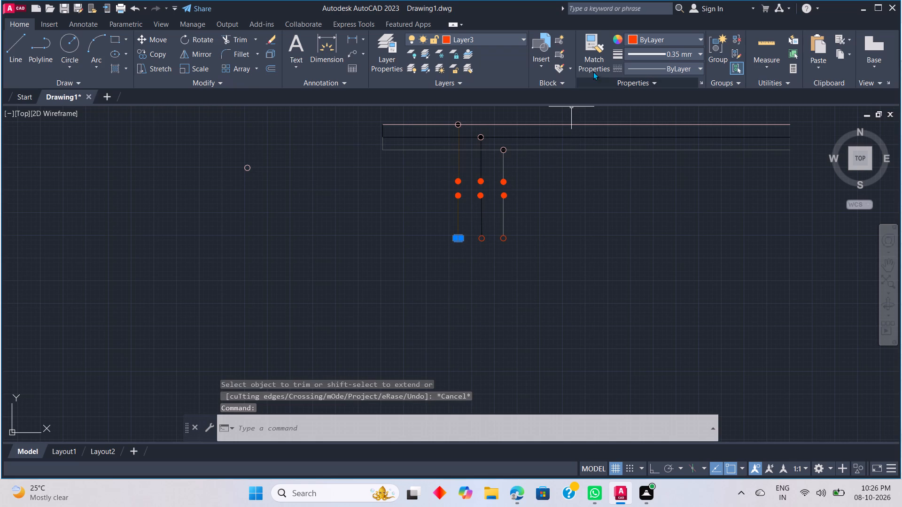
click(509, 38)
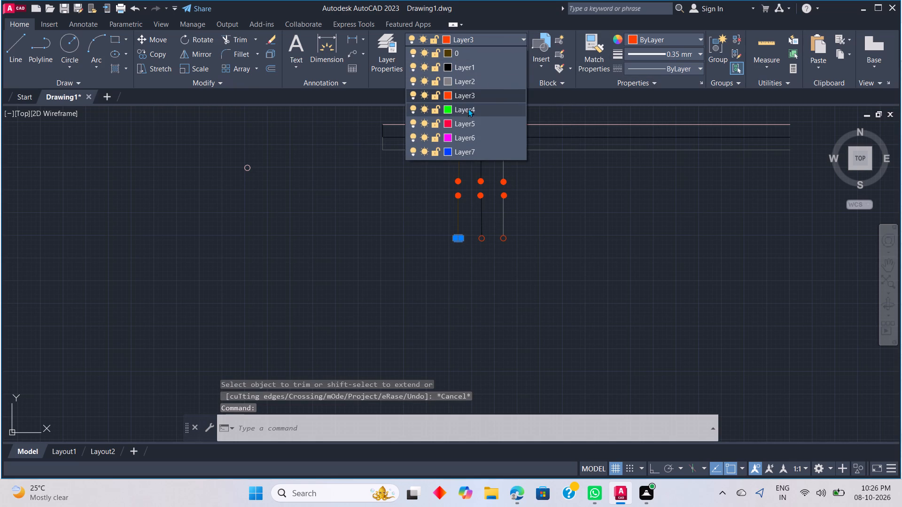
click(467, 112)
key(Escape)
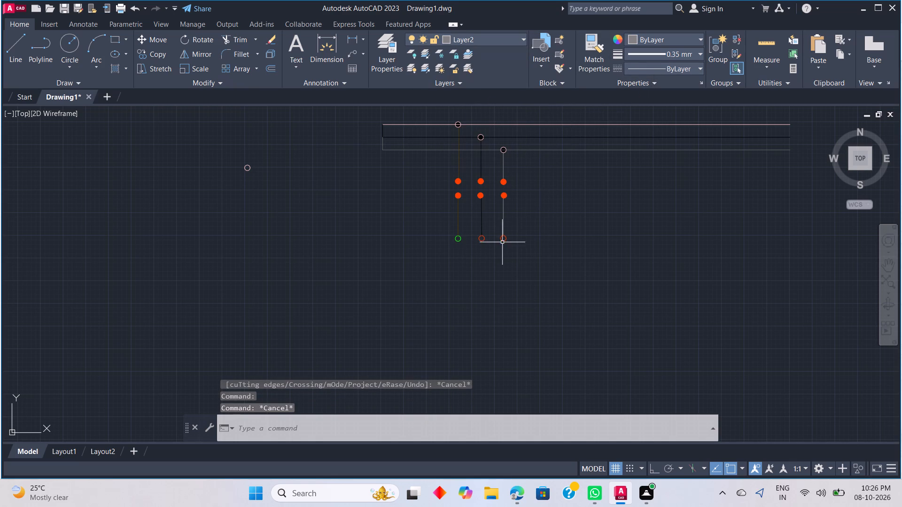
scroll(482, 238, up, 3)
click(482, 237)
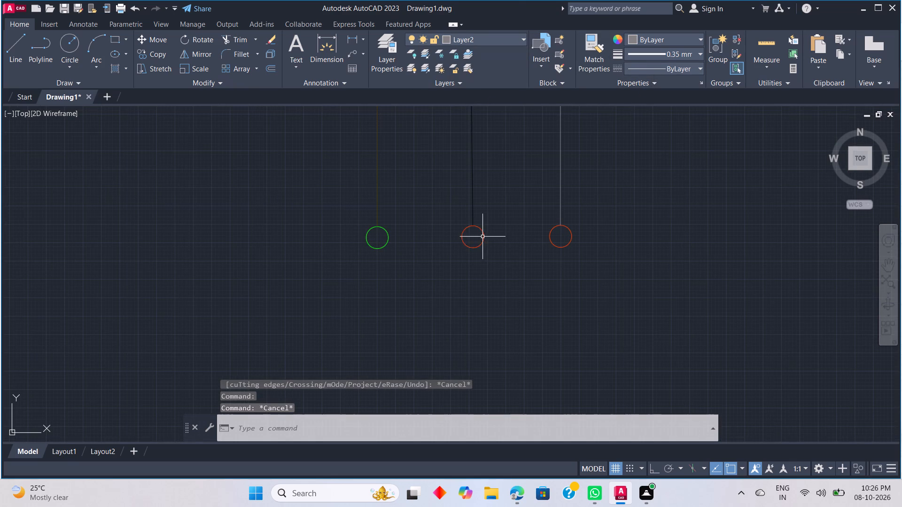
click(507, 36)
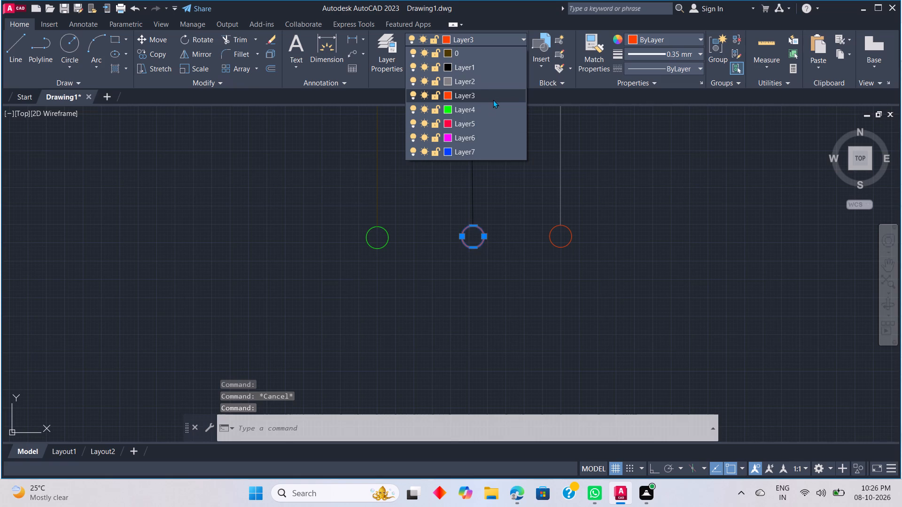
click(492, 107)
key(Escape)
click(572, 241)
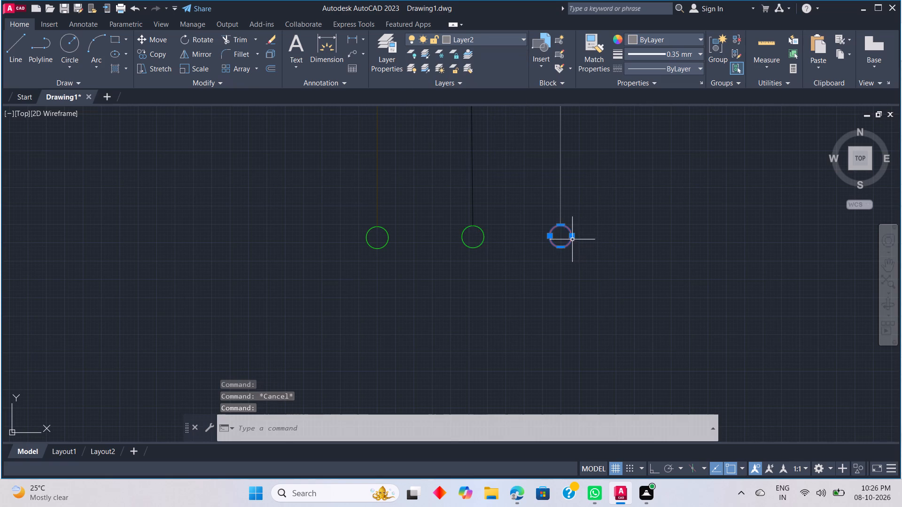
click(508, 39)
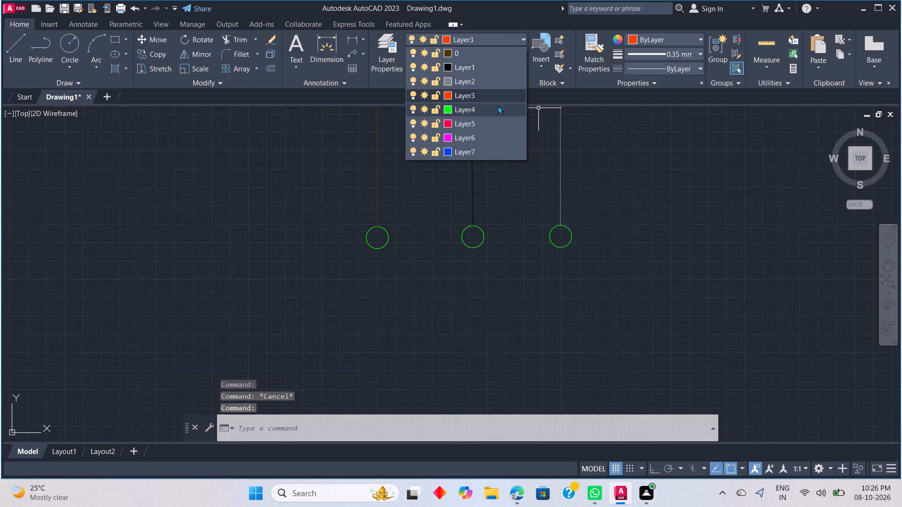
click(498, 106)
key(Escape)
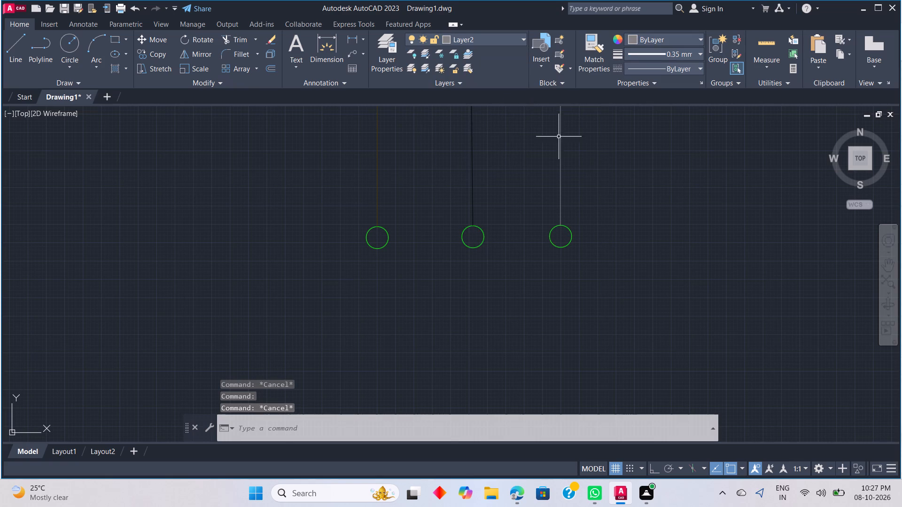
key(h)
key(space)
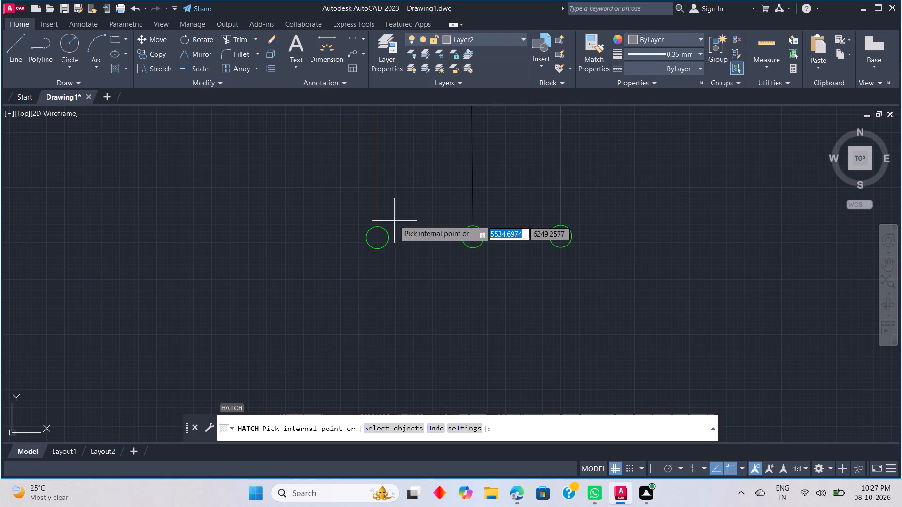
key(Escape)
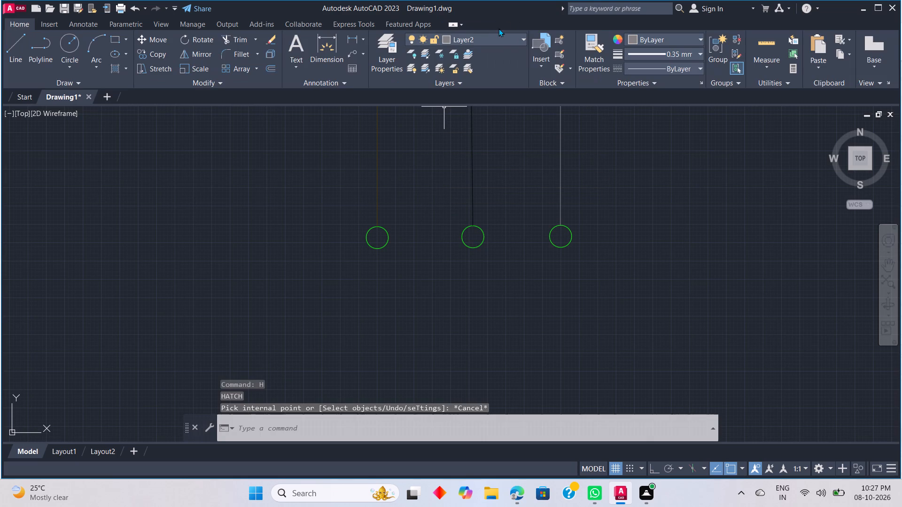
Make Layer4 the current layer.
click(499, 38)
click(486, 107)
Hatch the three Layer4 circles at the vertical lines' lower ends with a solid fill in ByLayer colour.
key(h)
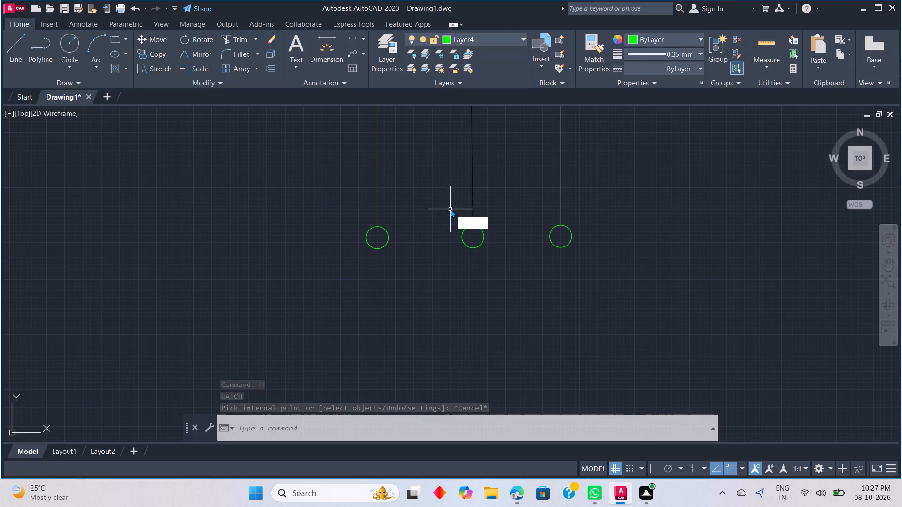
key(space)
click(342, 46)
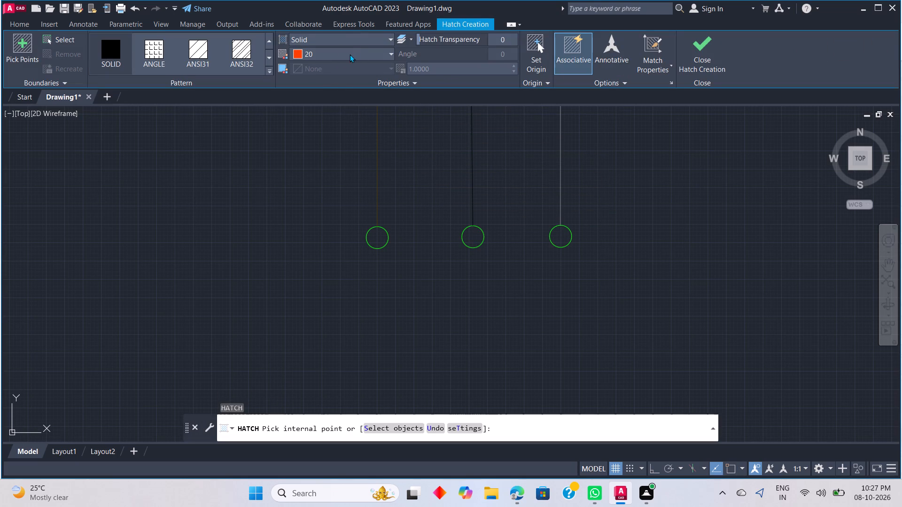
click(350, 54)
click(320, 68)
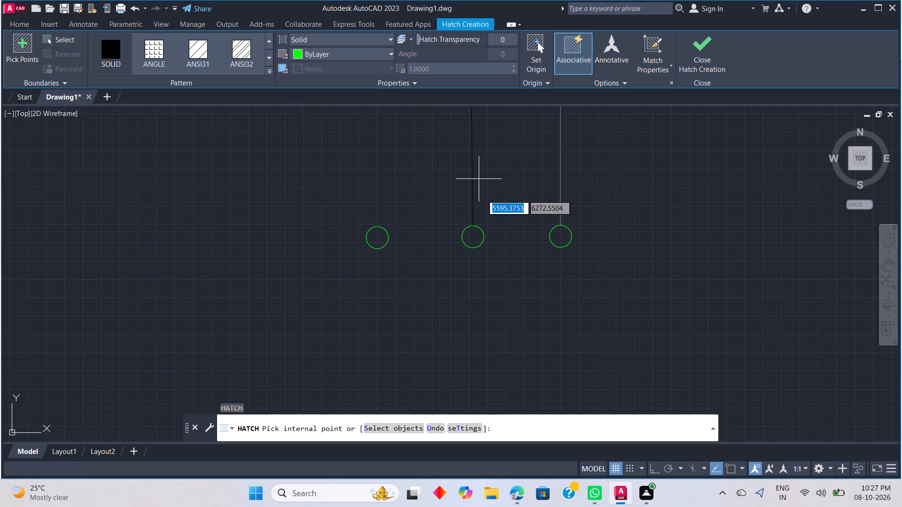
click(380, 239)
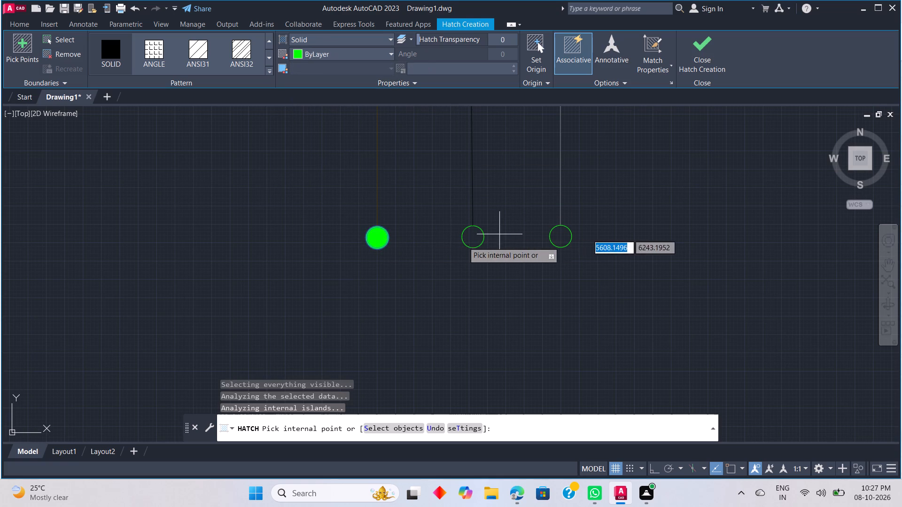
click(471, 237)
click(555, 239)
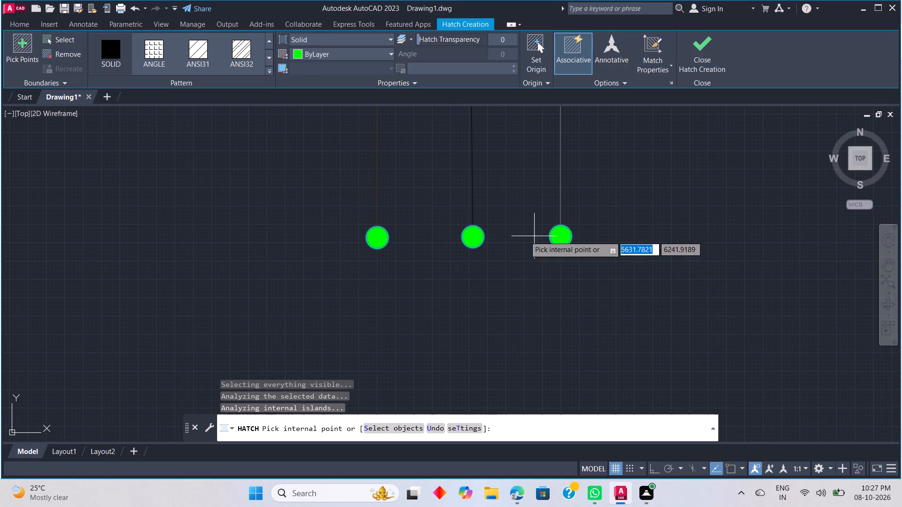
scroll(506, 237, down, 4)
scroll(490, 254, up, 1)
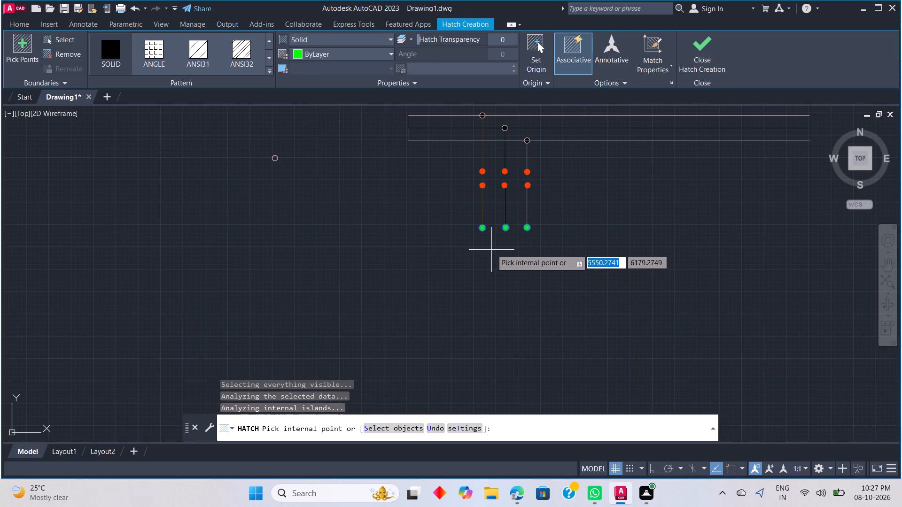
key(Escape)
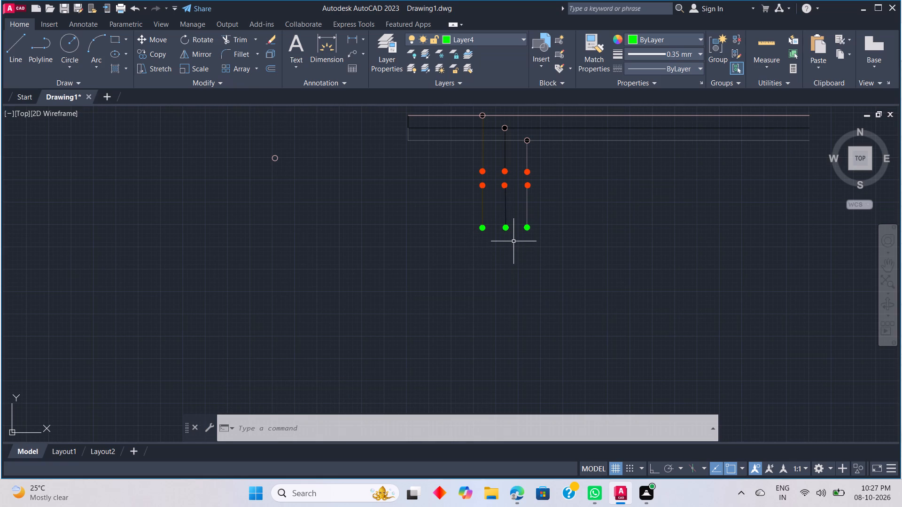
Copy the outline of the first vertical line's bottom circle about 52 units straight down from its top point, with Ortho on.
scroll(514, 241, up, 2)
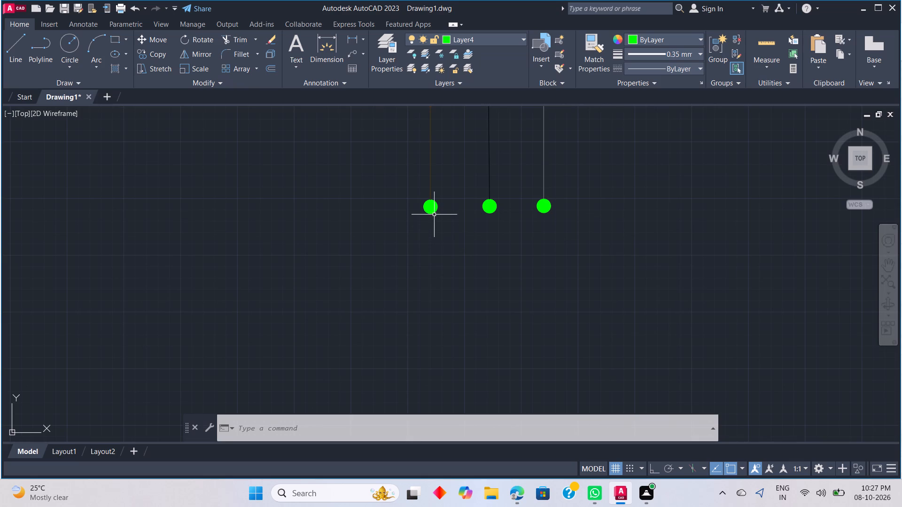
click(433, 213)
right_click(448, 232)
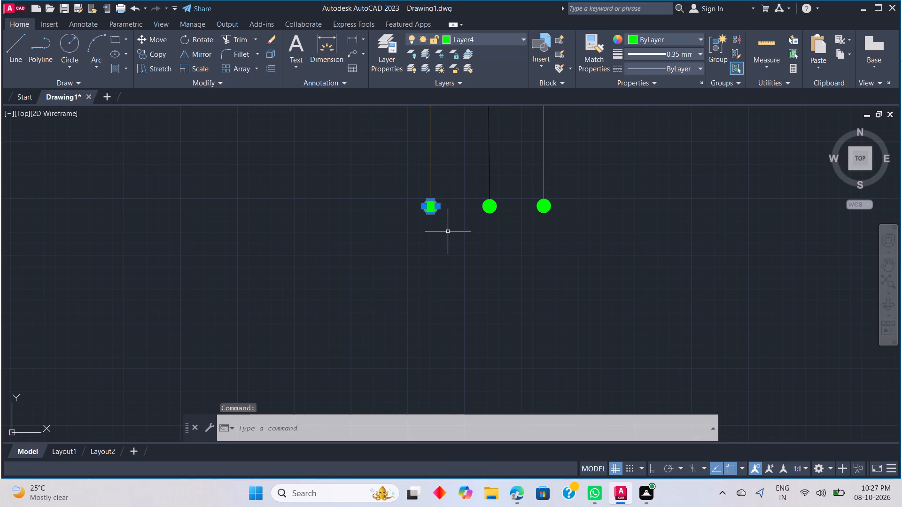
click(475, 276)
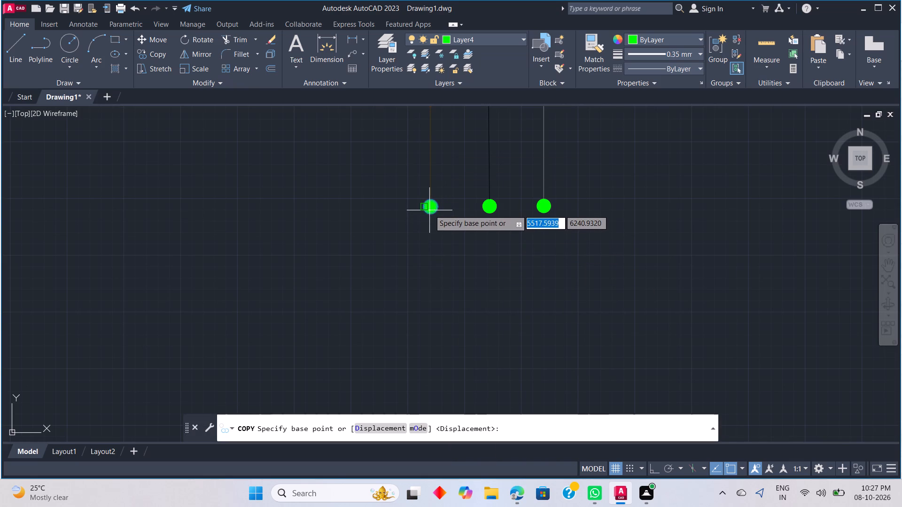
scroll(430, 206, up, 2)
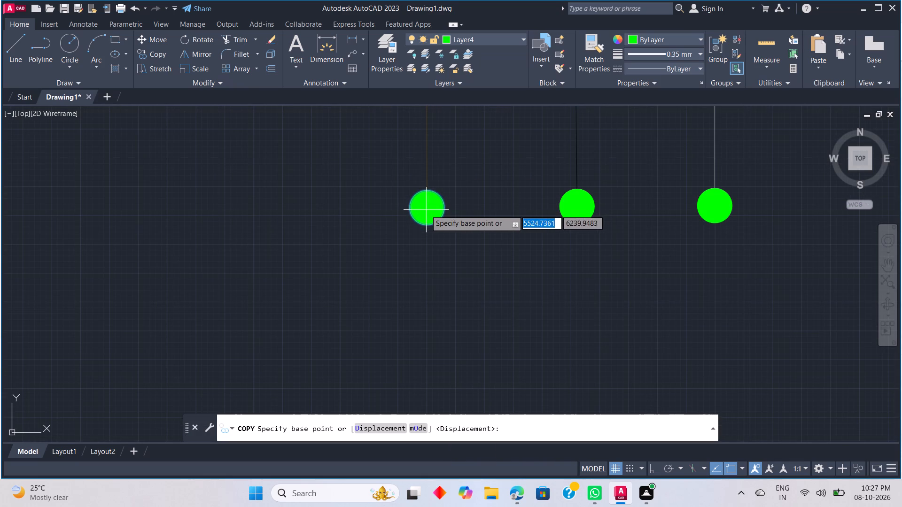
scroll(428, 207, up, 5)
scroll(427, 206, down, 5)
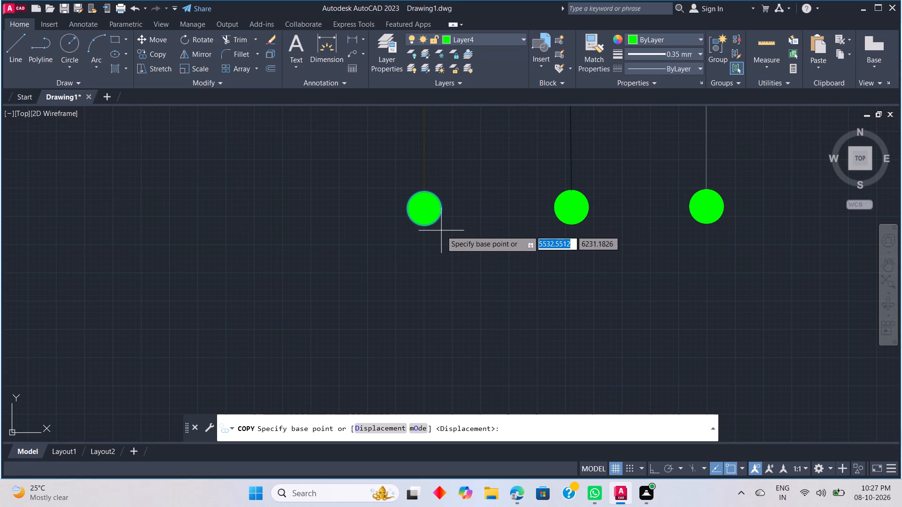
click(420, 194)
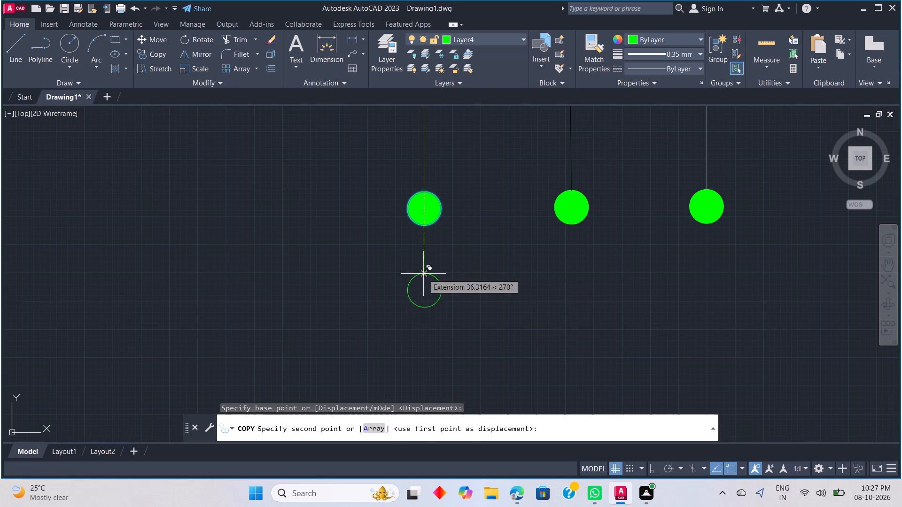
click(657, 476)
click(653, 469)
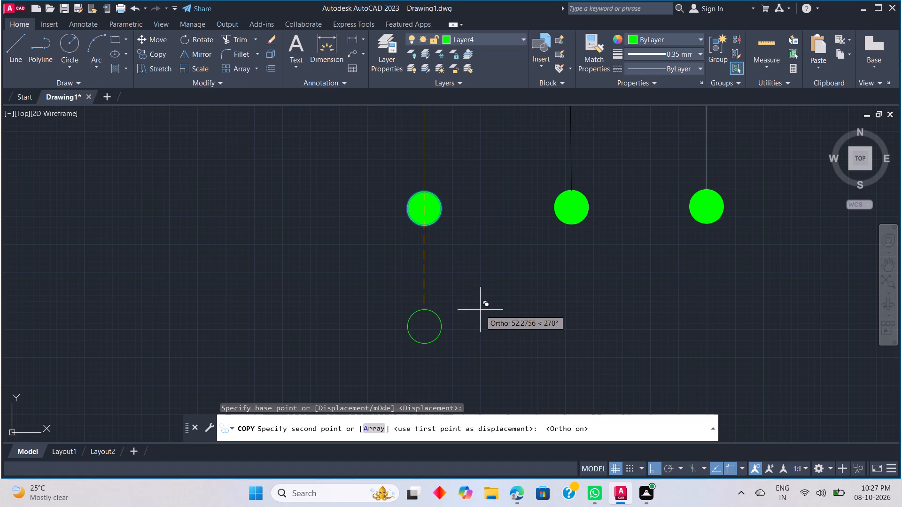
click(480, 309)
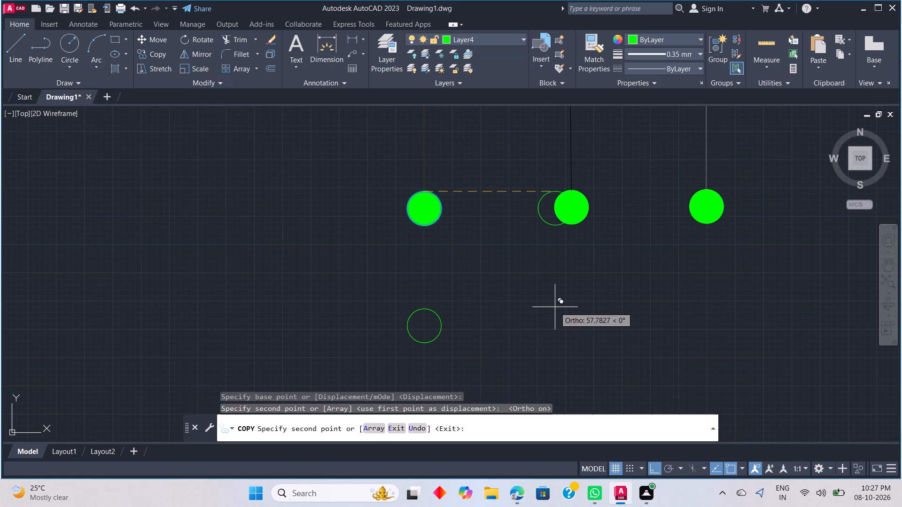
key(Escape)
Draw a horizontal line from the copied circle's right quadrant to just past the third vertical line's column.
key(l)
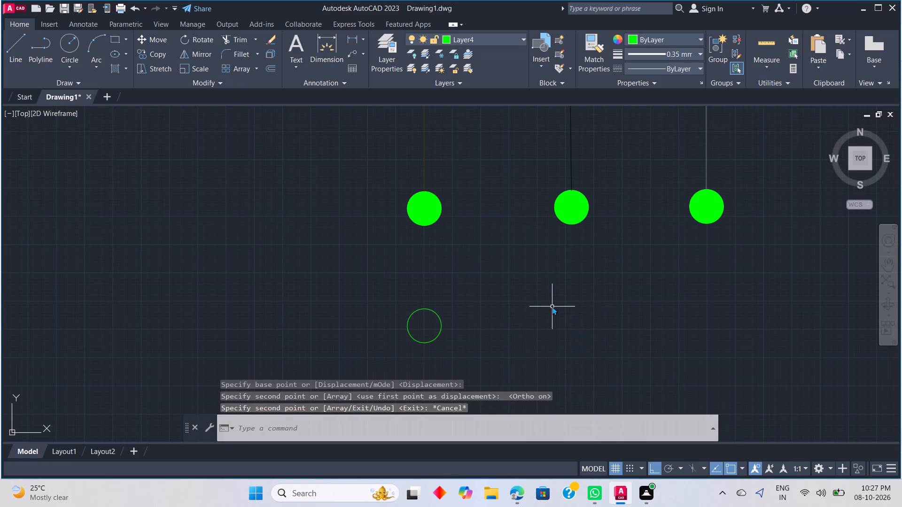
key(space)
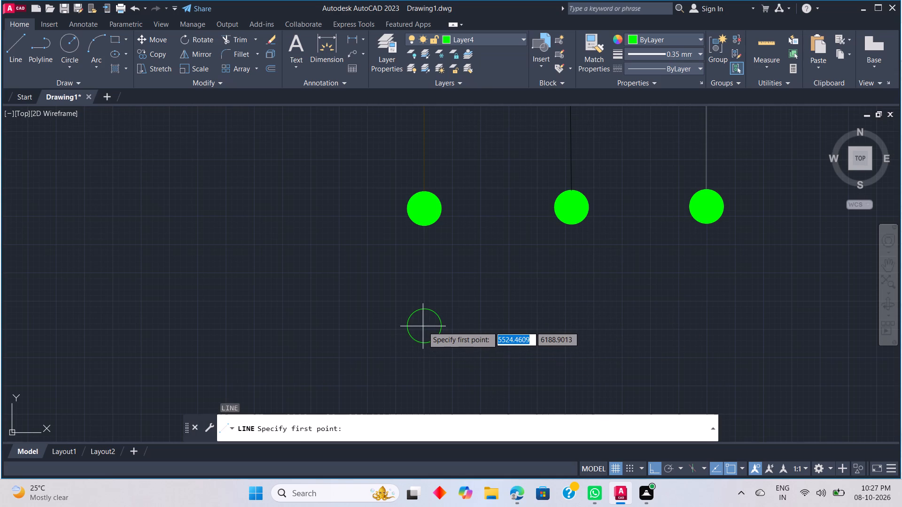
scroll(424, 327, up, 2)
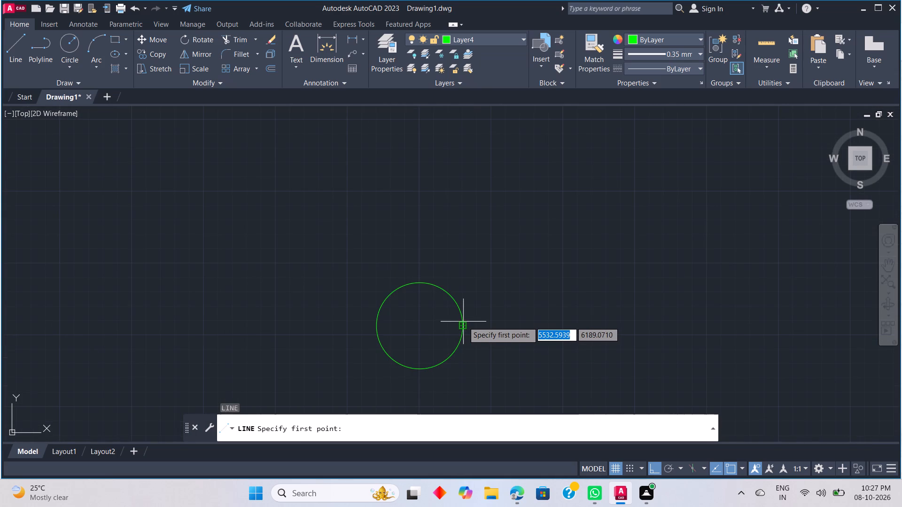
click(462, 325)
scroll(723, 323, down, 3)
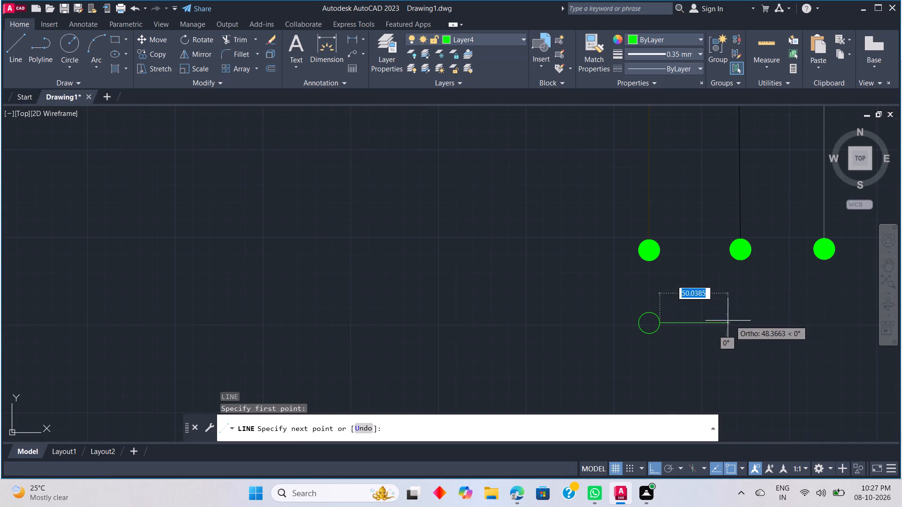
click(845, 323)
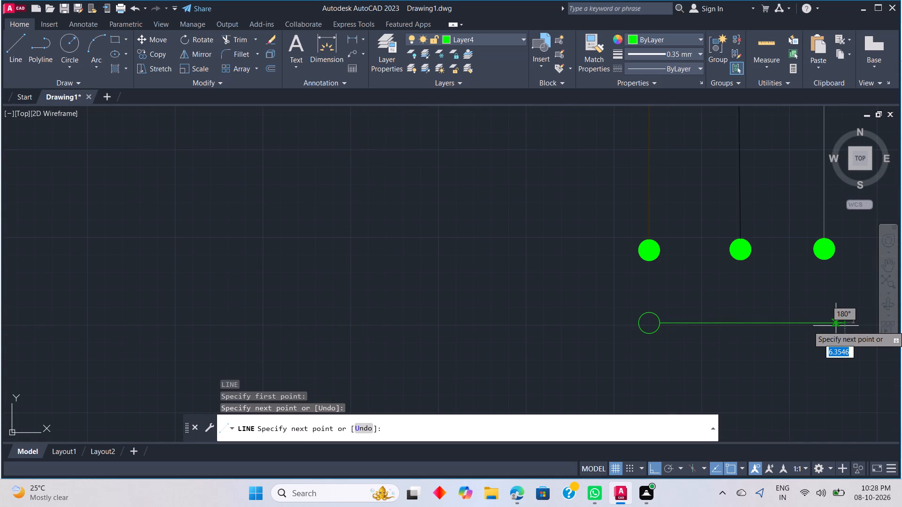
key(Escape)
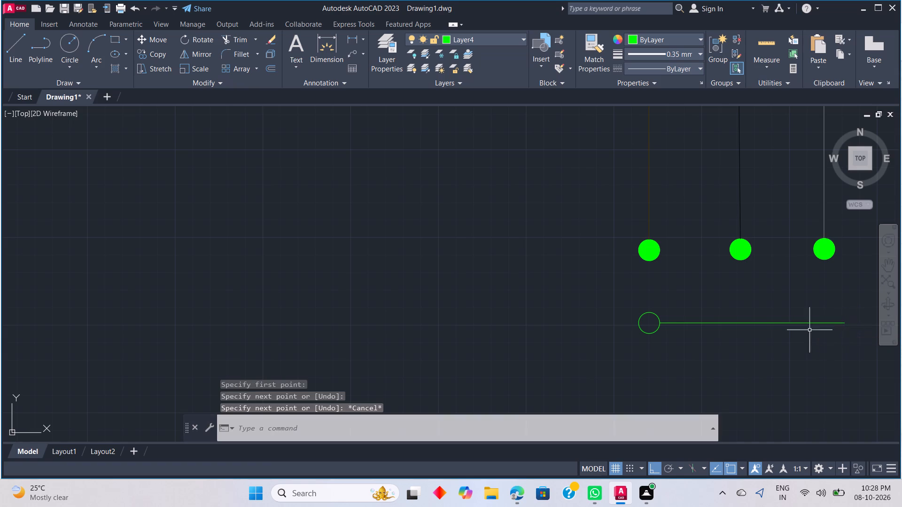
Draw a second horizontal line from the copied circle's top quadrant to beyond the third vertical line's column.
middle_drag(739, 342, 650, 349)
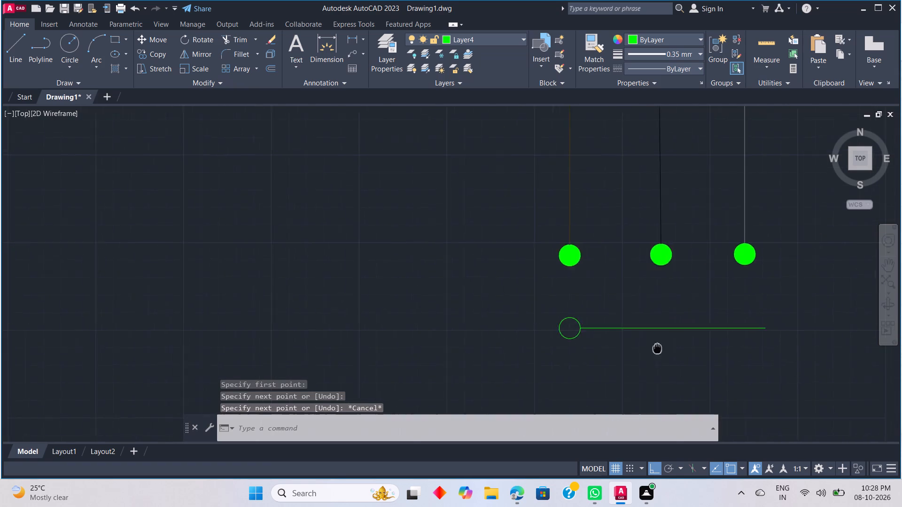
middle_drag(650, 349, 607, 357)
key(l)
key(space)
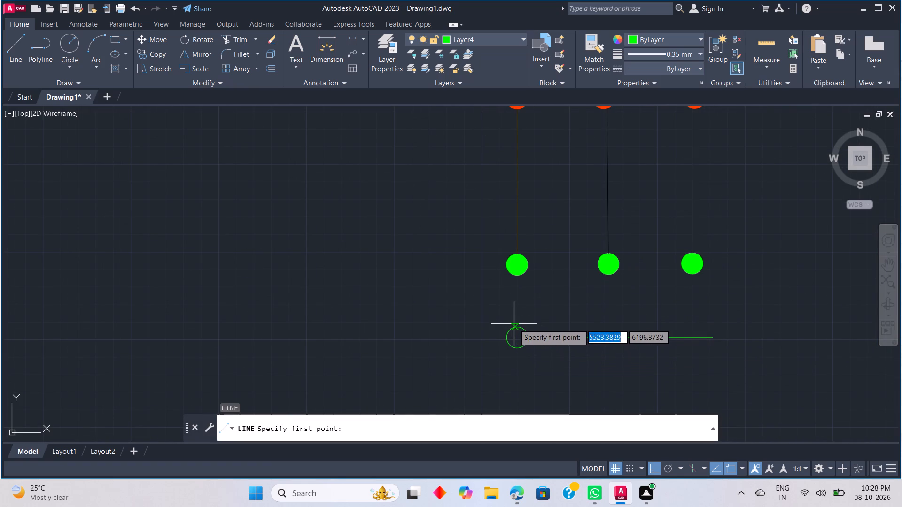
click(518, 326)
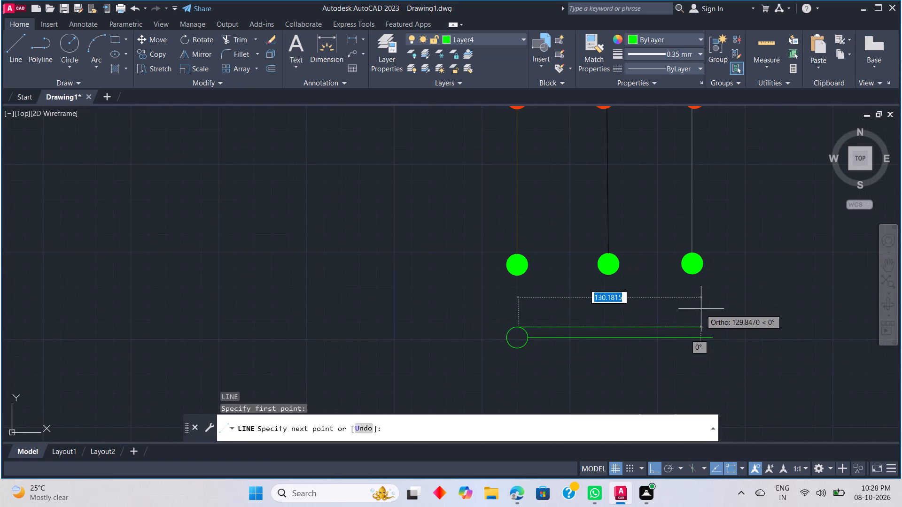
click(730, 309)
key(Escape)
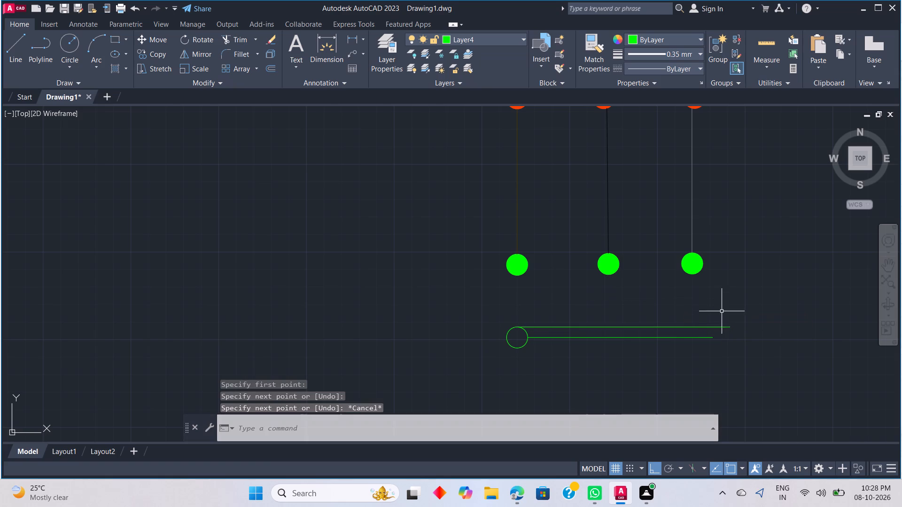
Copy the second vertical line's bottom circle outline straight down so its top point sits on the upper horizontal line.
click(620, 265)
right_click(622, 277)
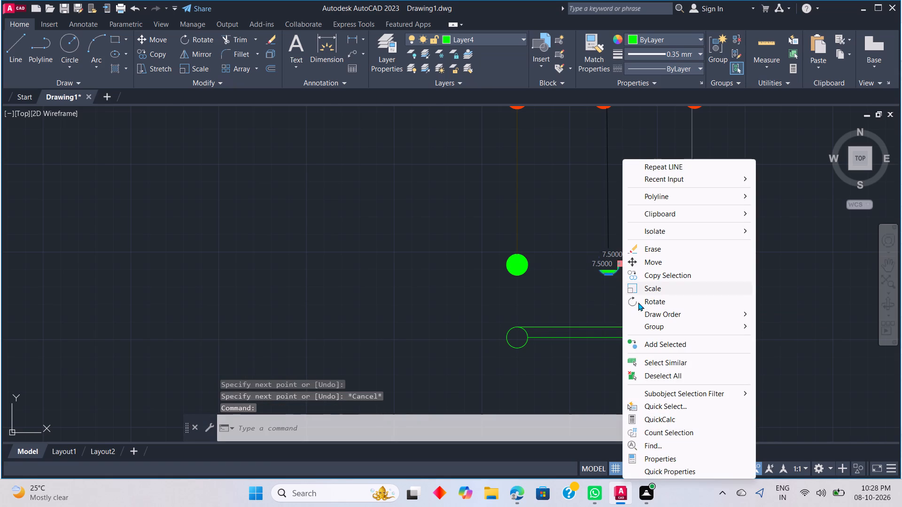
click(649, 279)
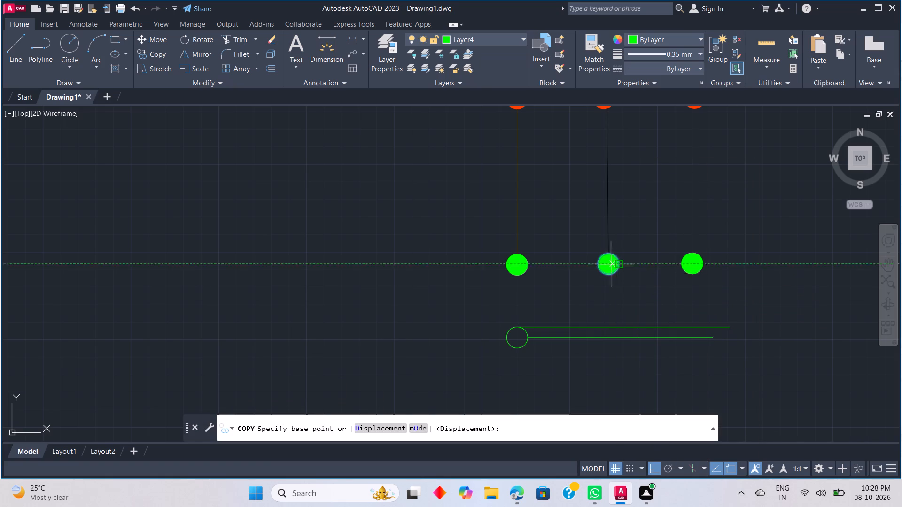
click(609, 252)
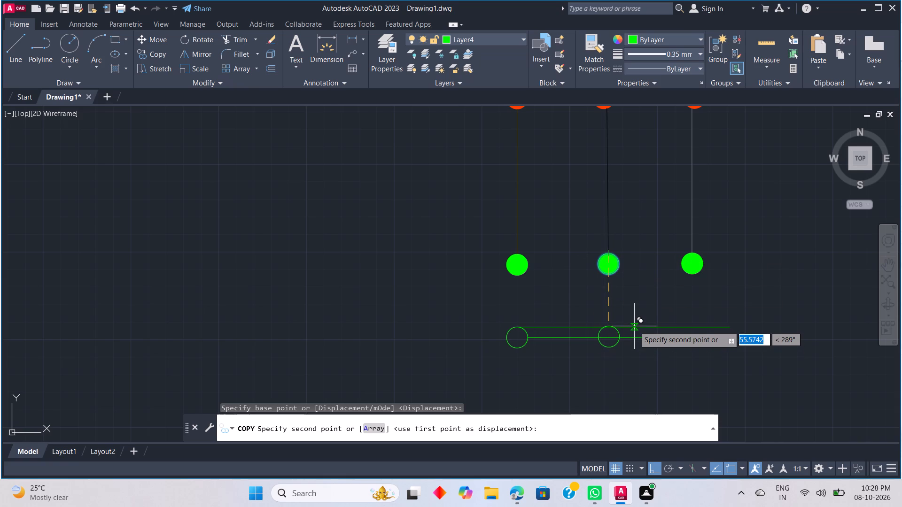
click(634, 327)
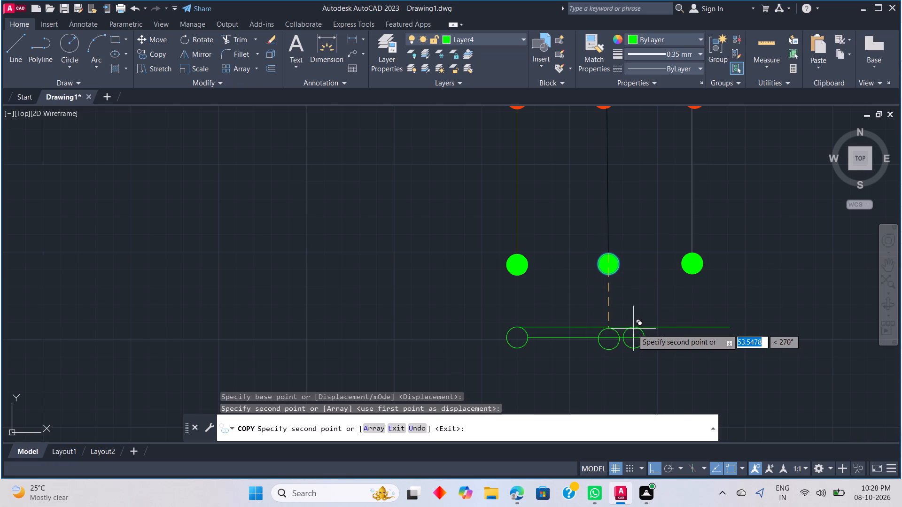
scroll(624, 323, up, 2)
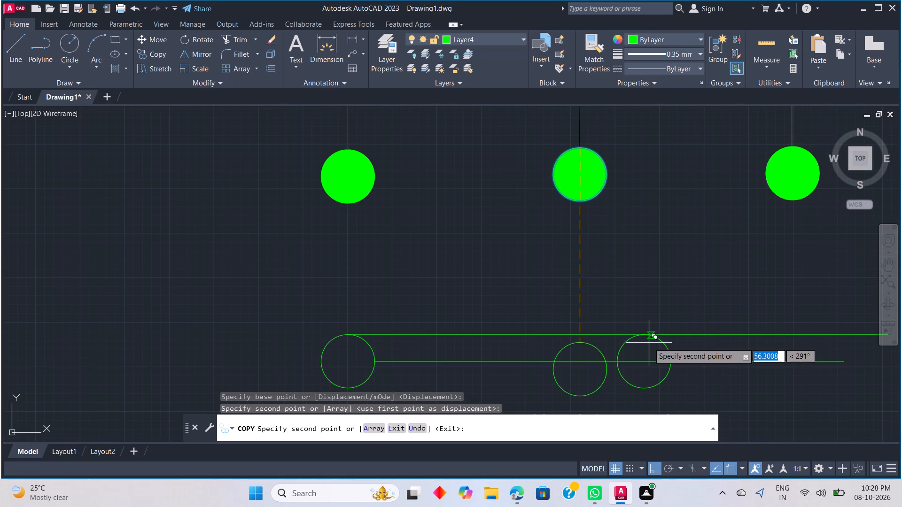
key(ctrl+z)
scroll(600, 328, up, 4)
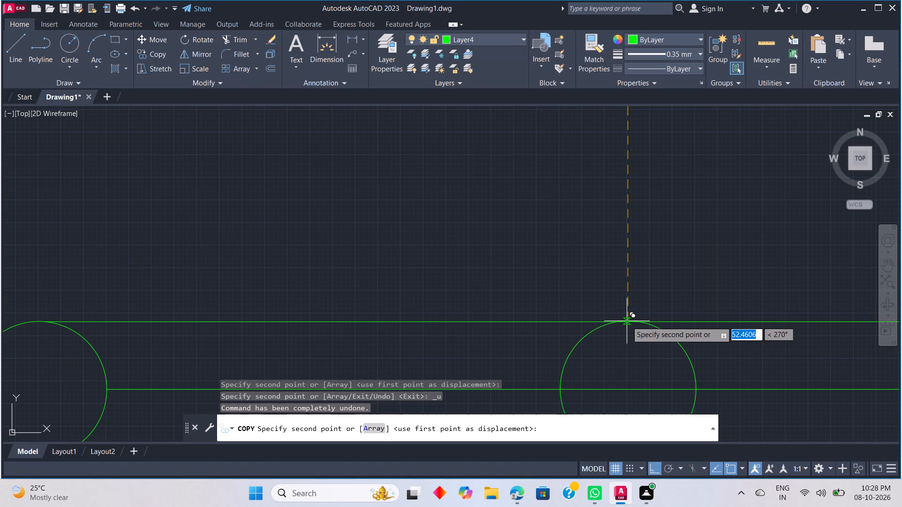
click(627, 321)
scroll(687, 303, down, 3)
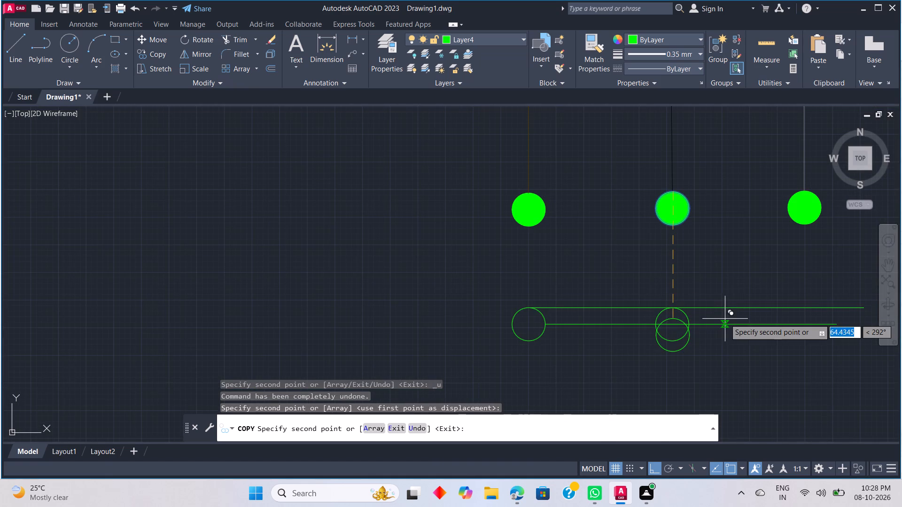
middle_drag(731, 324, 596, 331)
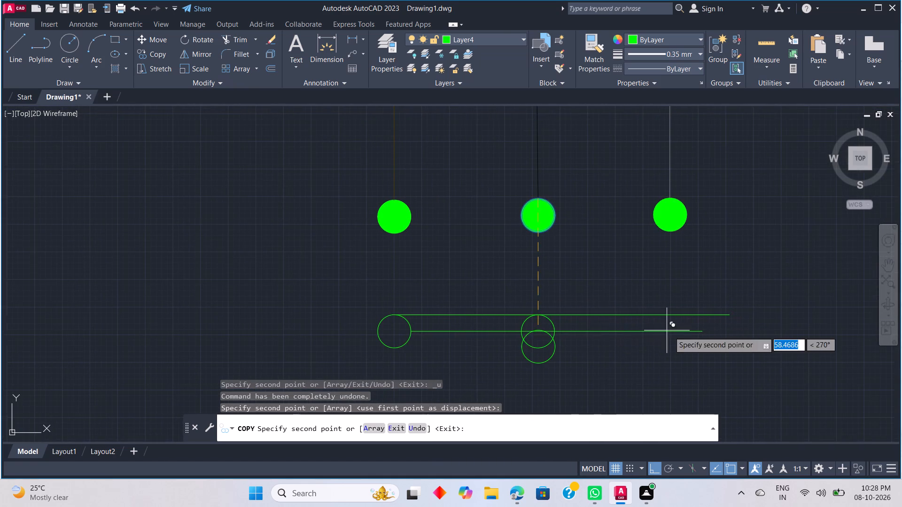
scroll(682, 335, up, 2)
scroll(676, 326, down, 1)
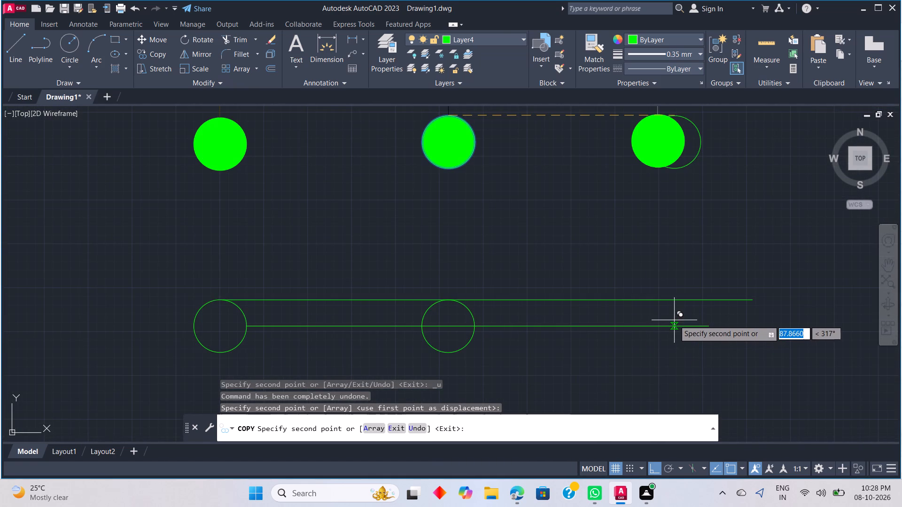
key(Escape)
Copy the third vertical line's bottom circle outline straight down so its top point sits on the upper horizontal line.
click(658, 169)
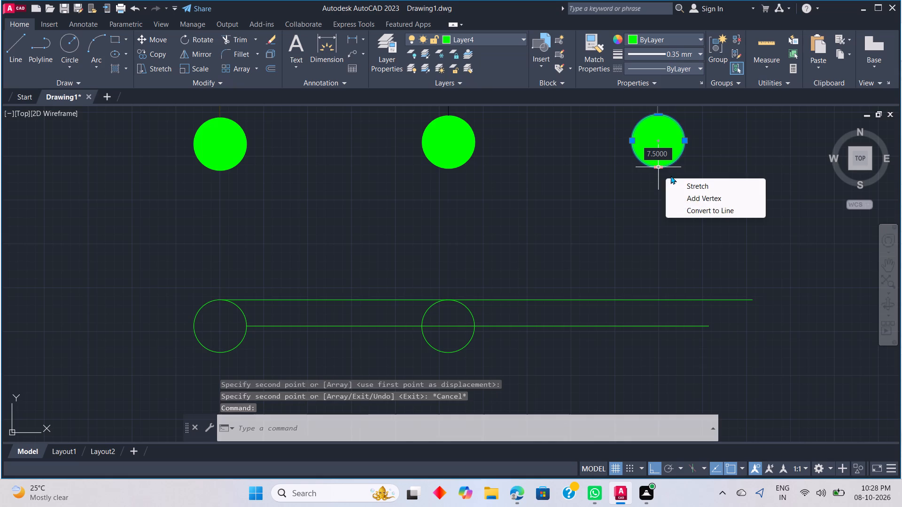
right_click(670, 176)
click(698, 273)
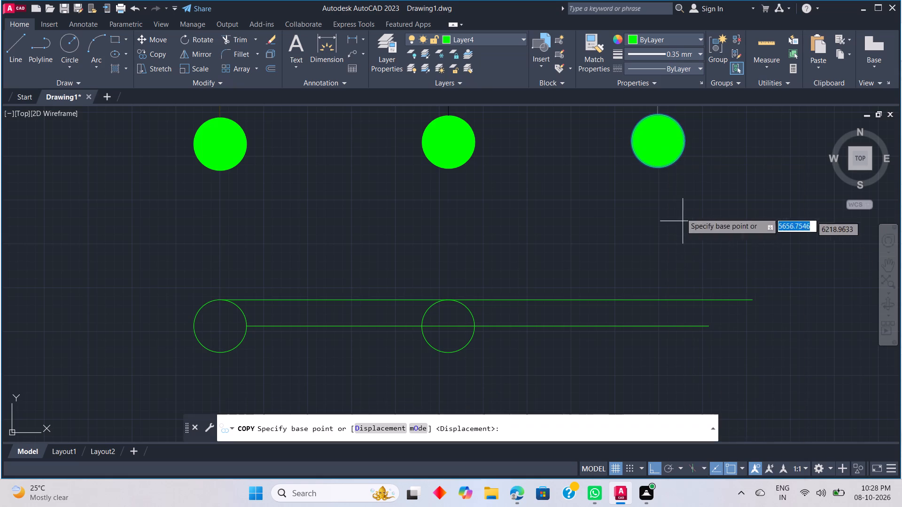
click(659, 115)
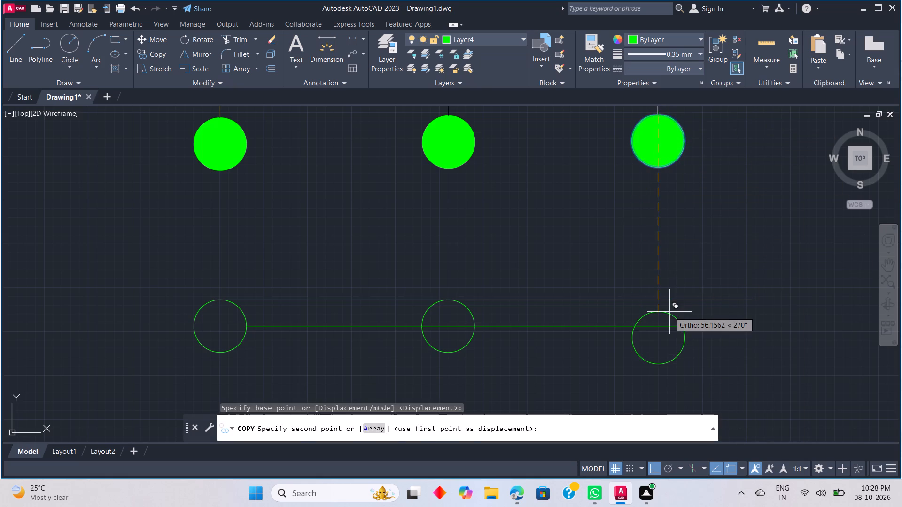
scroll(669, 312, up, 2)
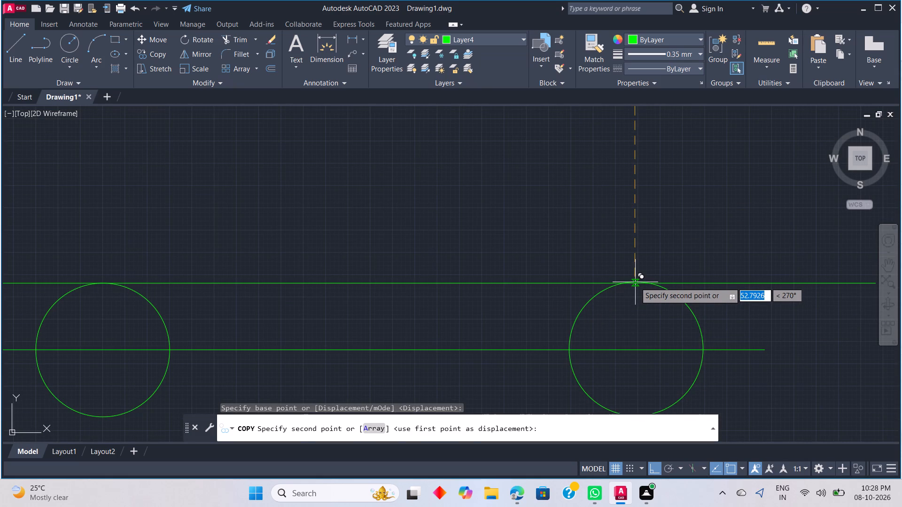
click(636, 284)
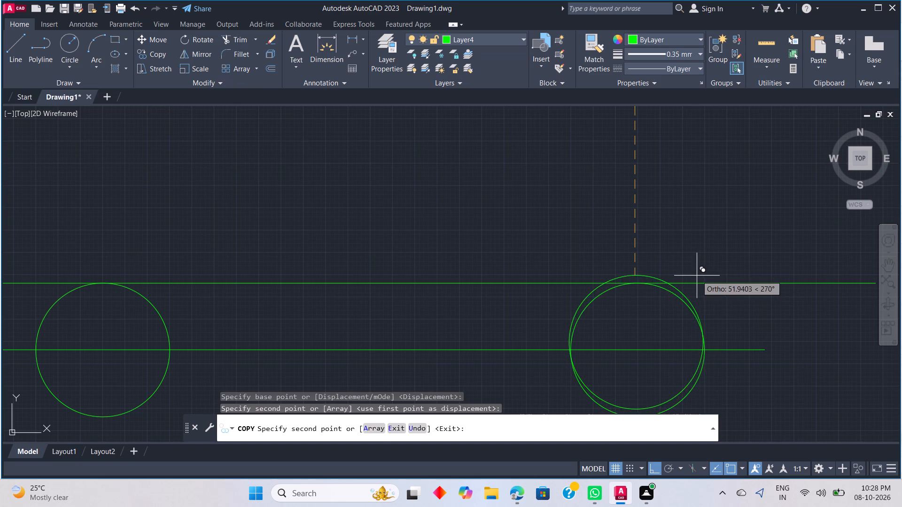
key(Escape)
Fill the first lower circle and the upper half of the second lower circle with solid ByLayer hatch.
scroll(631, 298, down, 3)
scroll(558, 319, up, 1)
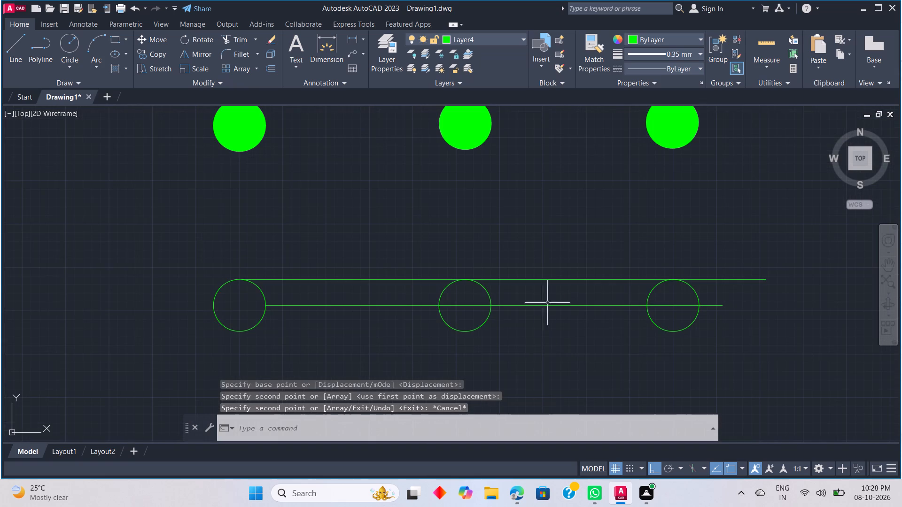
text(H)
key(space)
click(245, 303)
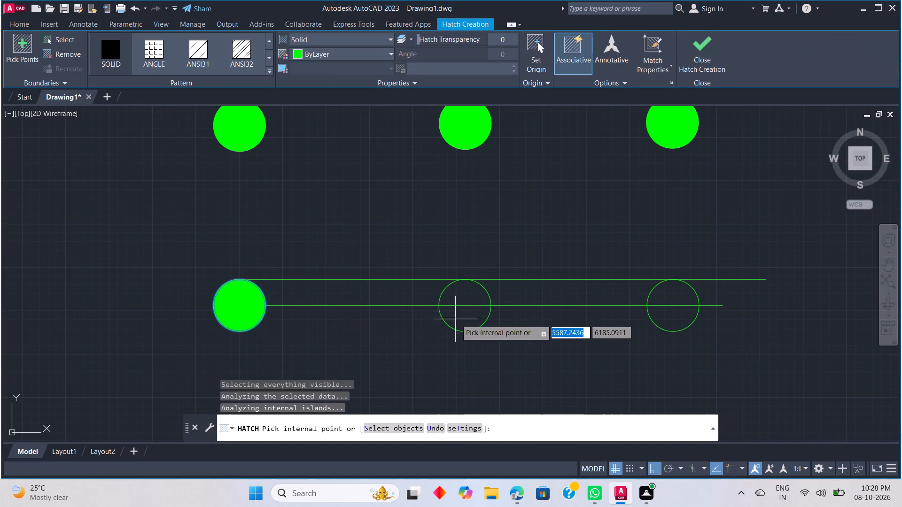
click(465, 299)
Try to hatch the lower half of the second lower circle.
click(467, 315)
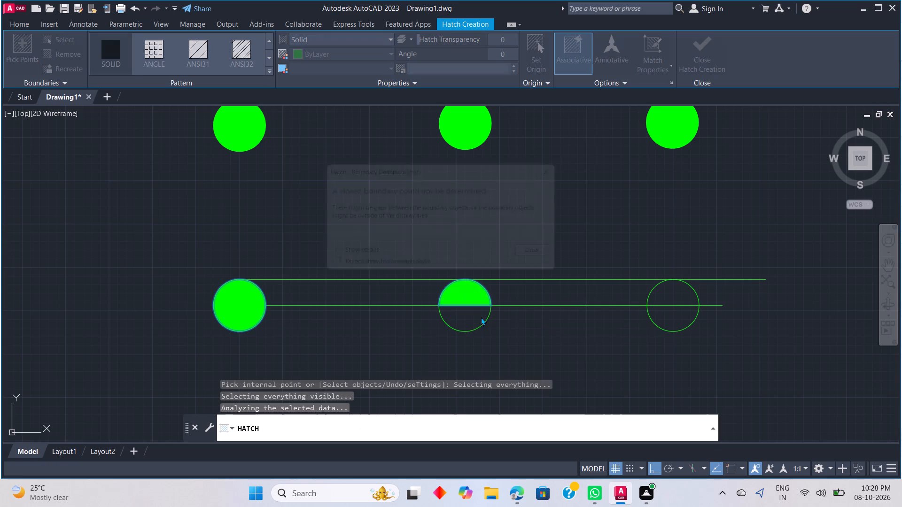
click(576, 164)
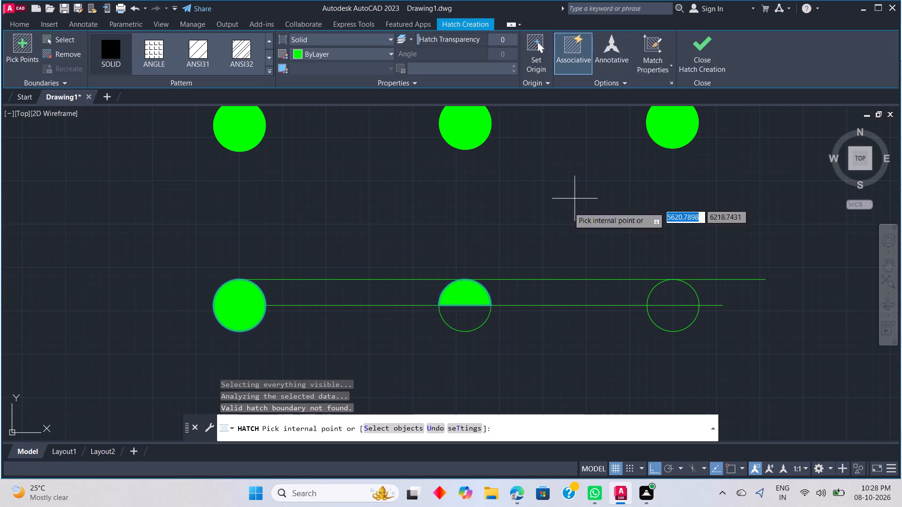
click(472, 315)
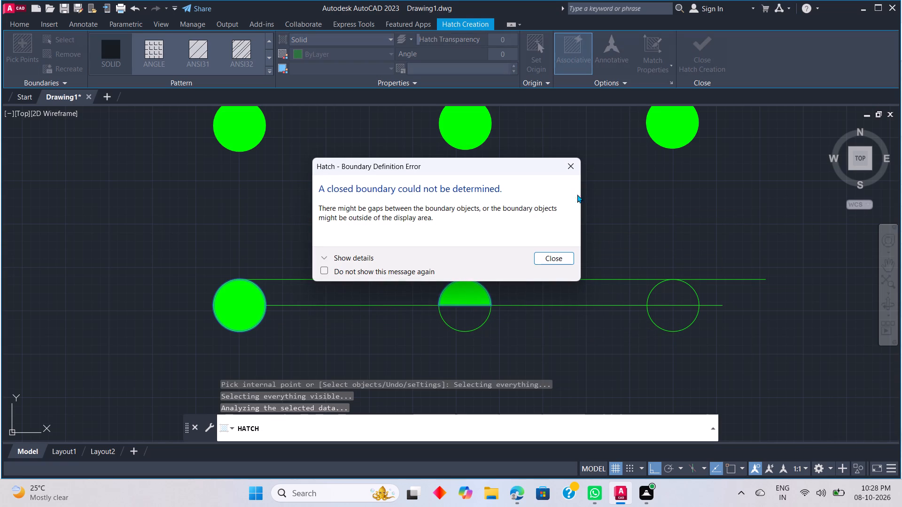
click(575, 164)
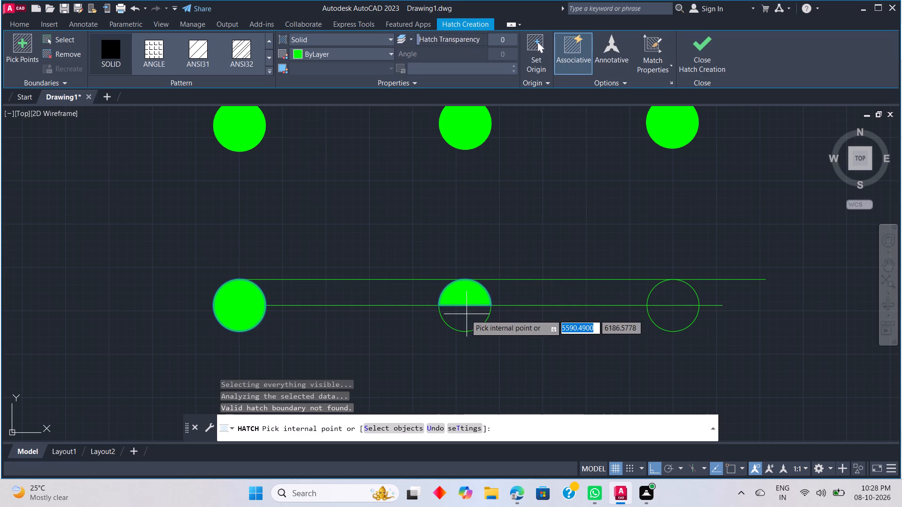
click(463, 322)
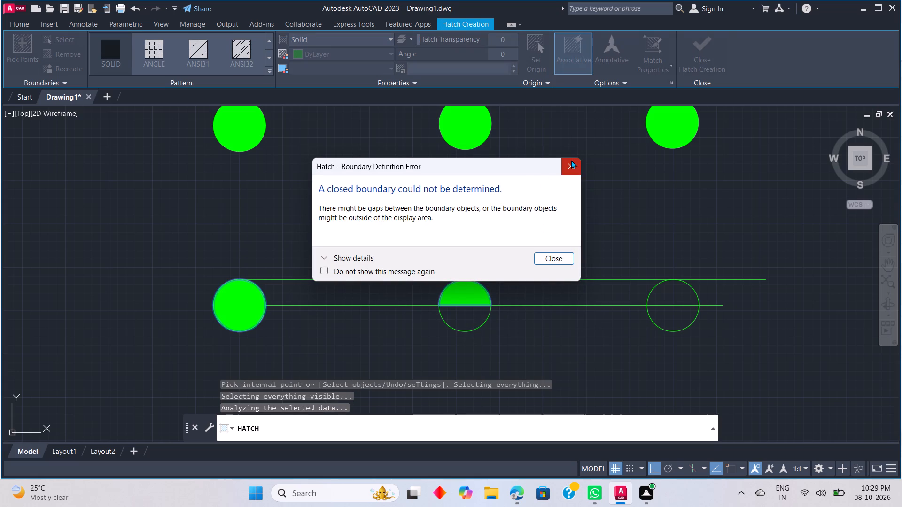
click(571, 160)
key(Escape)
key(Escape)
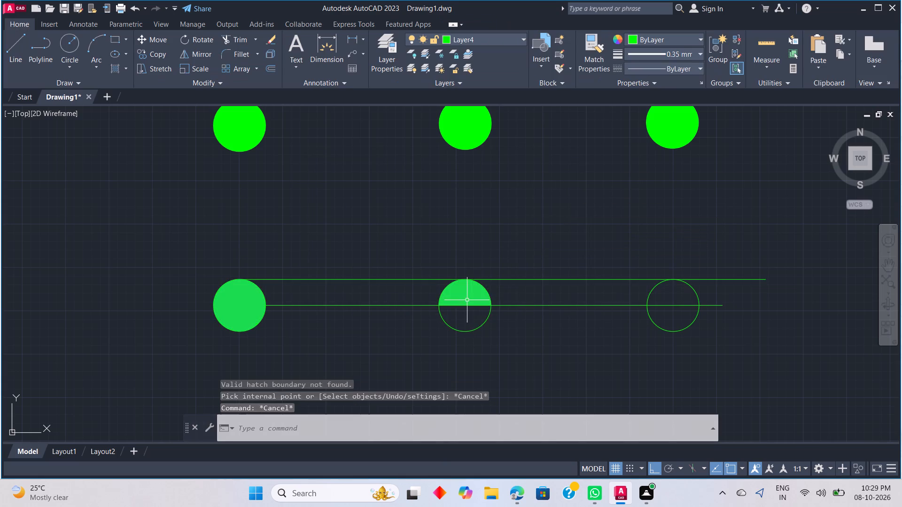
Trim away both horizontal guide lines between, inside and beyond the three lower circles.
key(t)
key(r)
key(space)
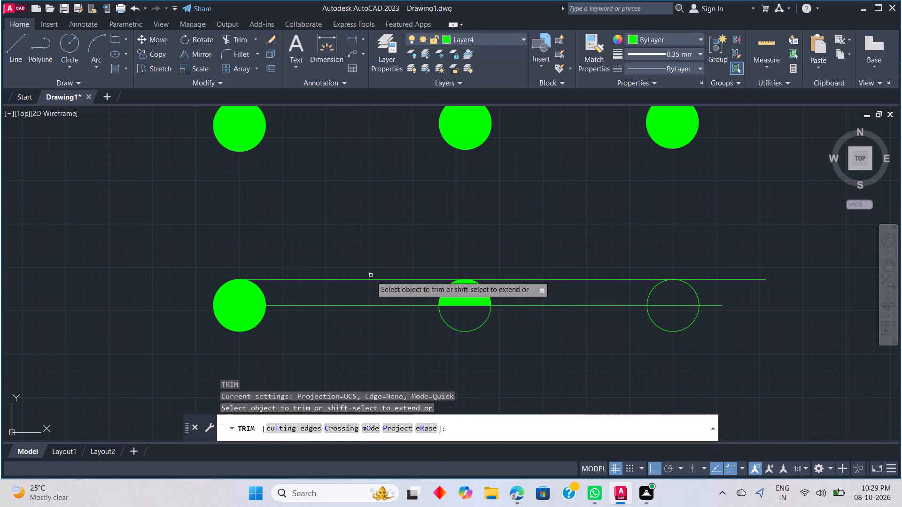
drag(372, 276, 411, 344)
drag(497, 270, 538, 348)
drag(470, 305, 473, 310)
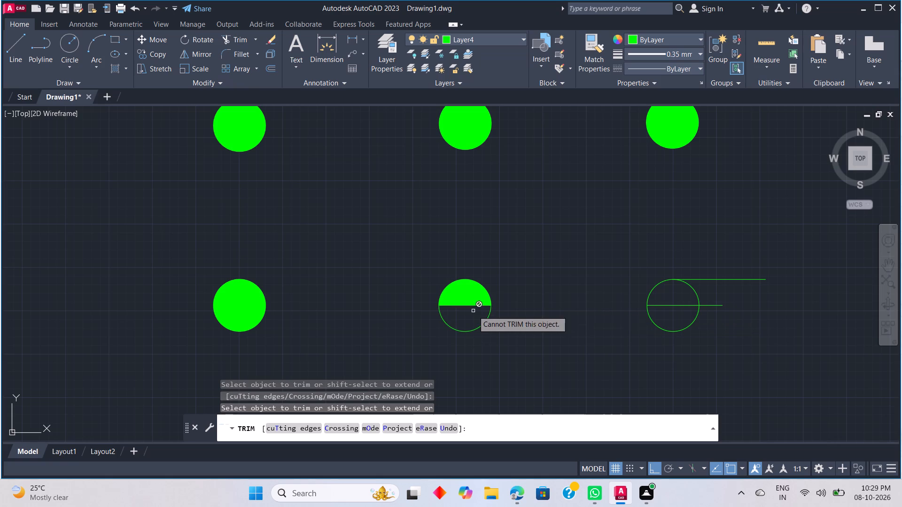
click(674, 304)
click(710, 280)
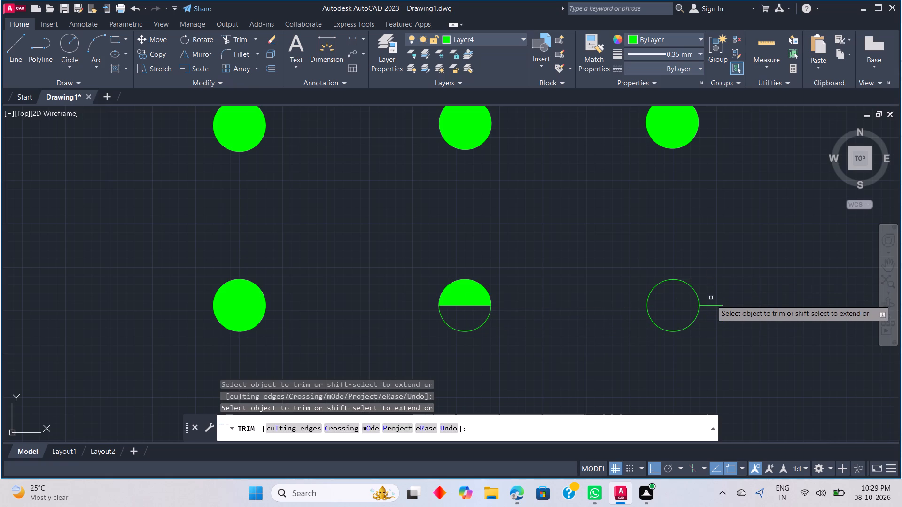
click(713, 305)
text(H)
key(space)
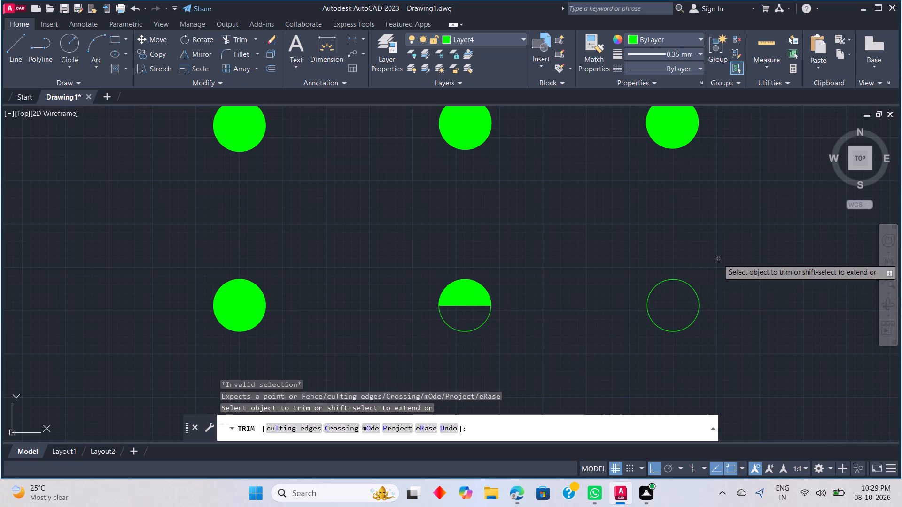
key(Escape)
Fill the lower half of the second lower circle and the whole third lower circle with solid hatch.
text(H)
key(space)
click(468, 317)
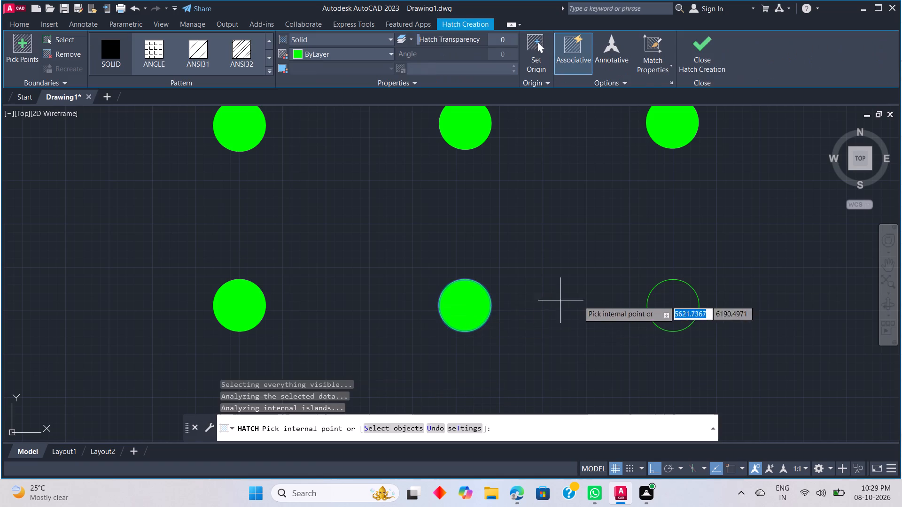
click(669, 309)
scroll(584, 311, down, 1)
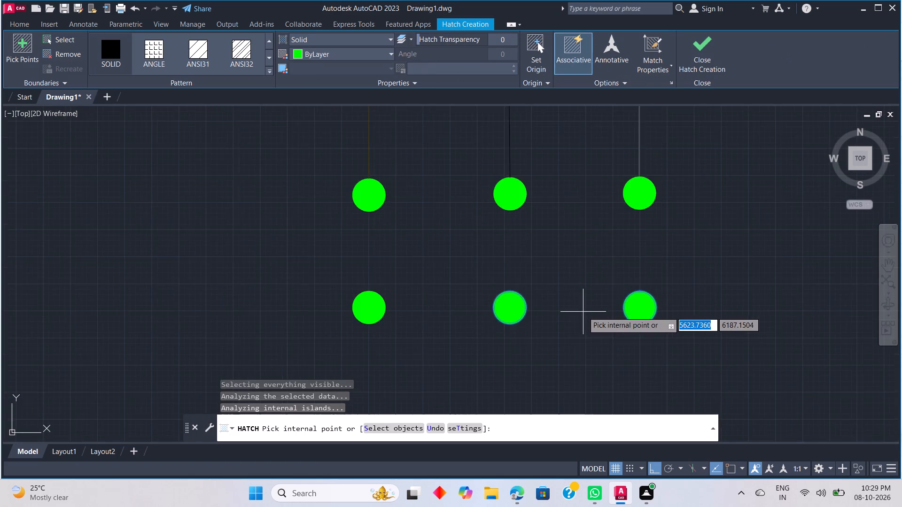
scroll(583, 312, down, 5)
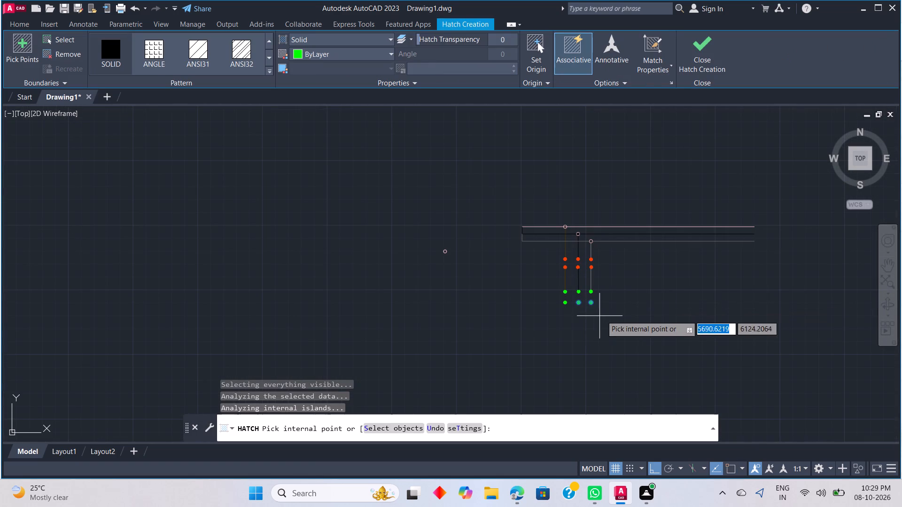
middle_drag(604, 314, 609, 277)
middle_click(609, 277)
middle_drag(613, 301, 600, 272)
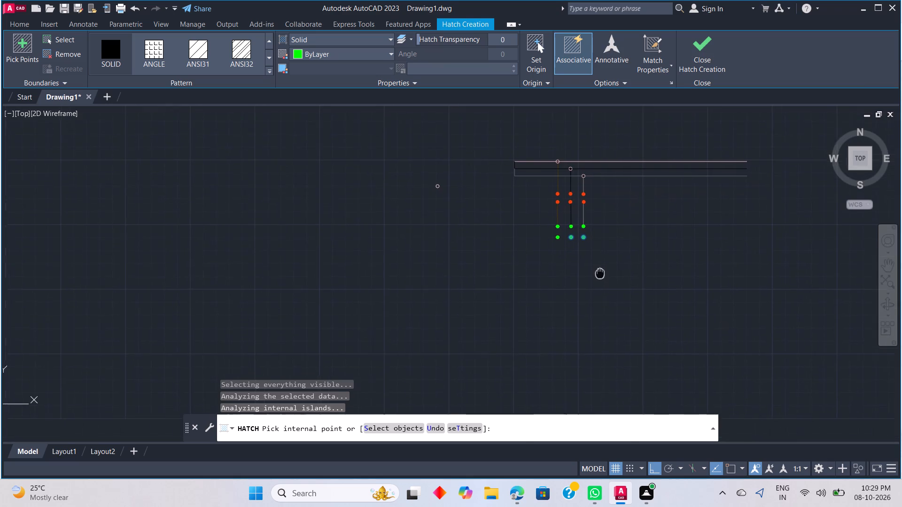
middle_drag(600, 272, 595, 255)
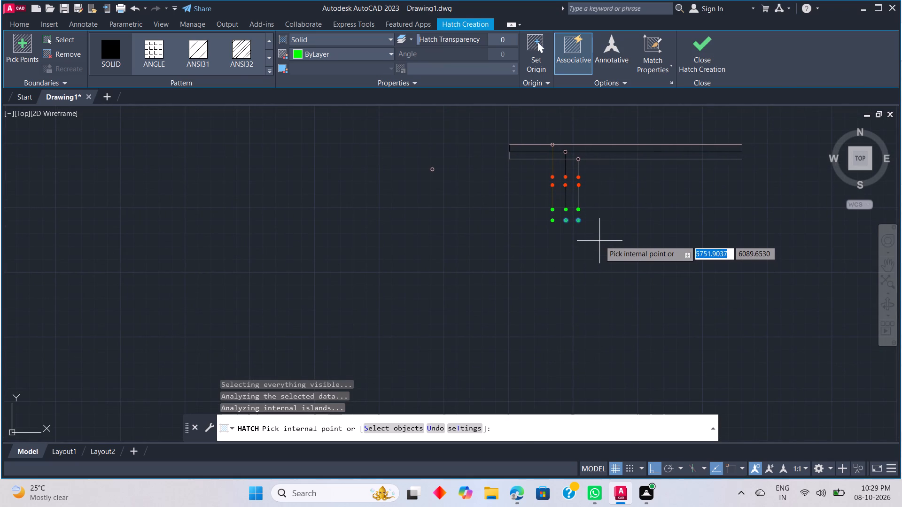
key(Escape)
With Ortho off, draw a slanted line about 42 units long from the first lower circle's top to just right of the circle above.
scroll(587, 234, up, 1)
middle_drag(583, 232, 592, 277)
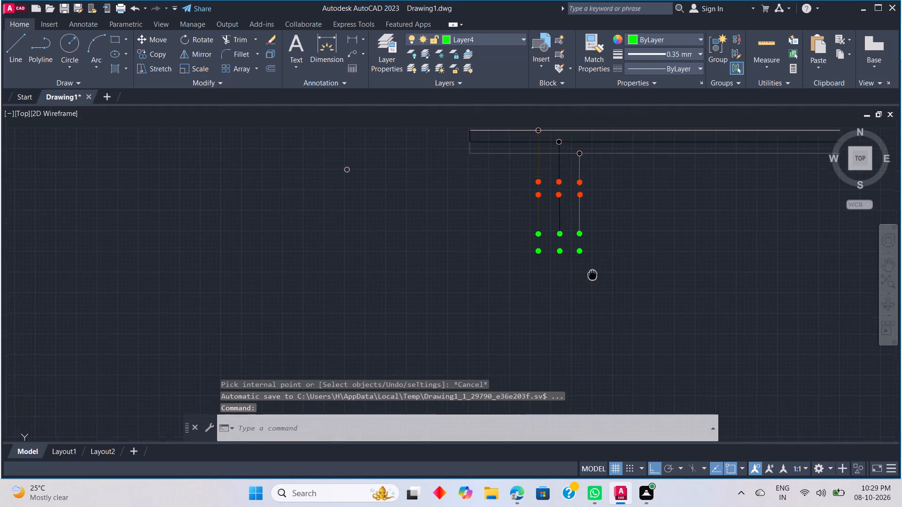
middle_drag(592, 277, 594, 302)
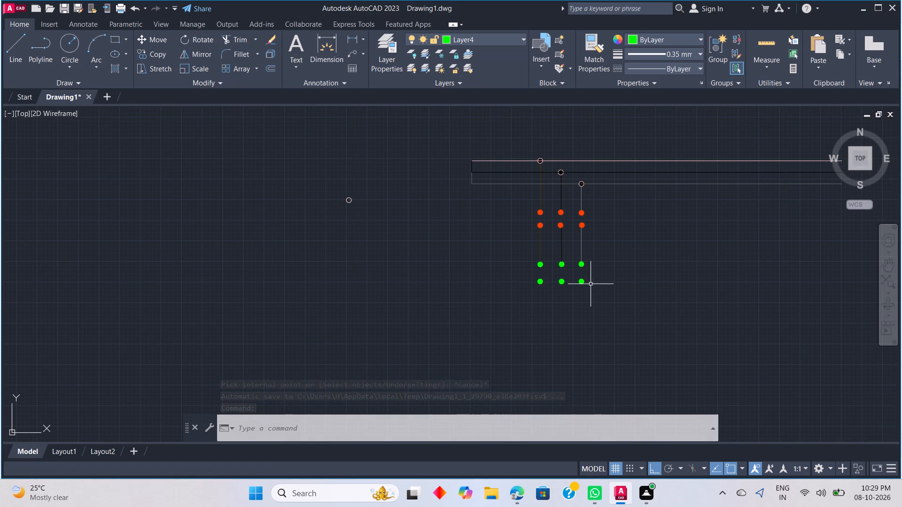
text(L)
key(space)
scroll(554, 285, up, 2)
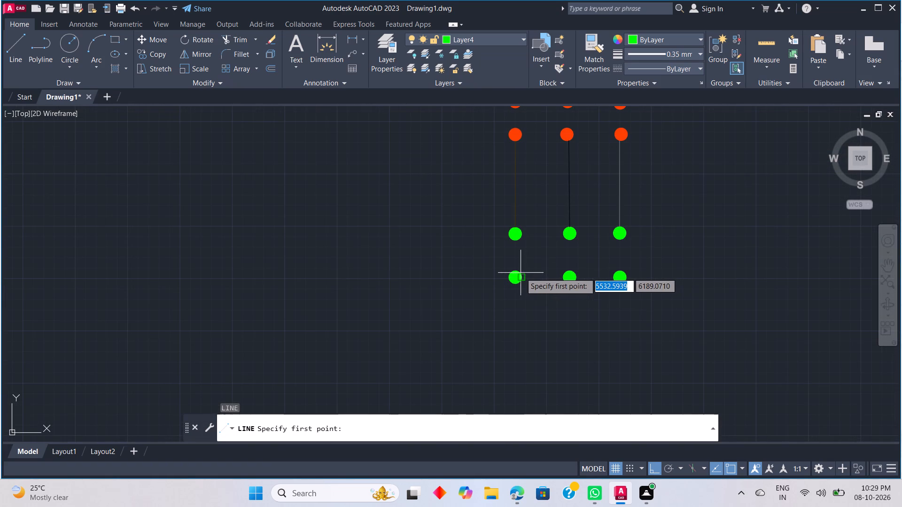
scroll(515, 272, up, 1)
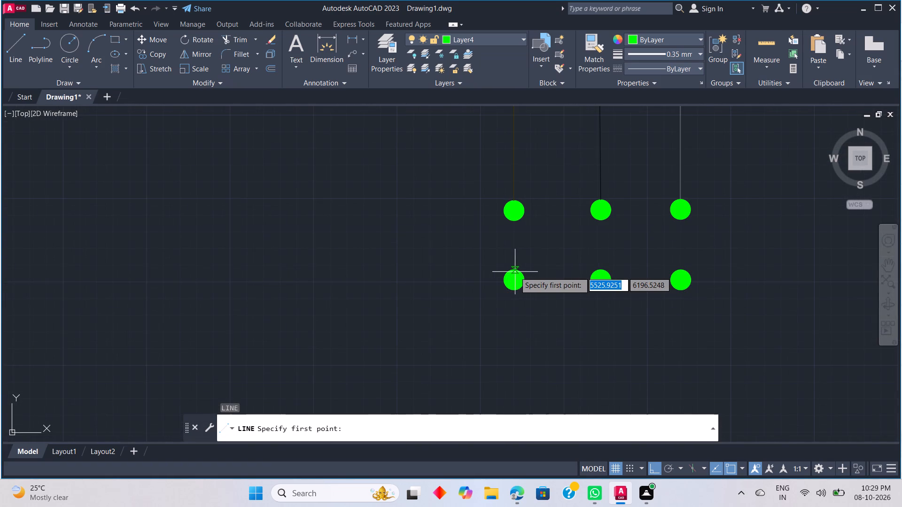
click(514, 272)
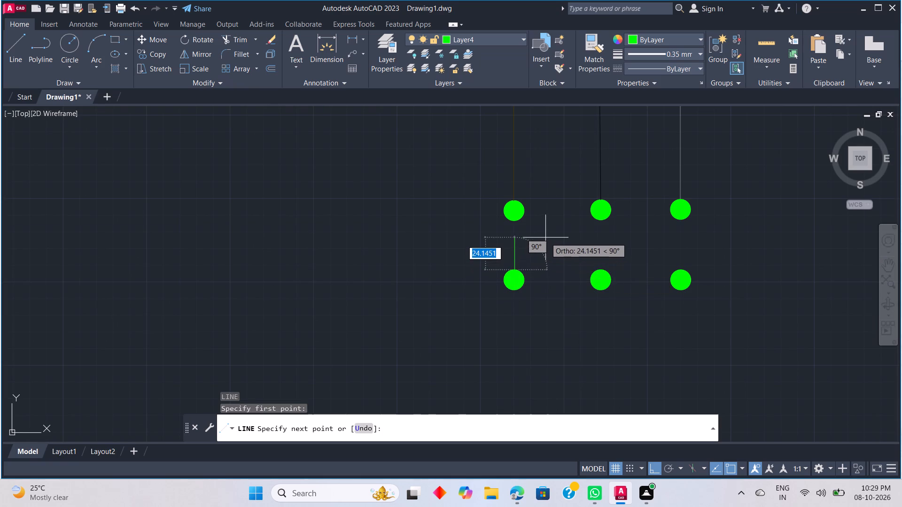
drag(648, 467, 641, 458)
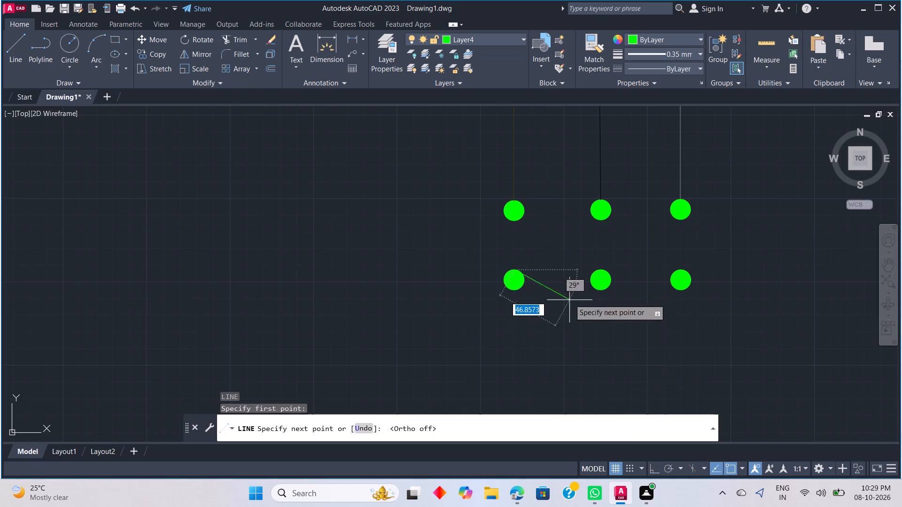
click(537, 217)
key(Escape)
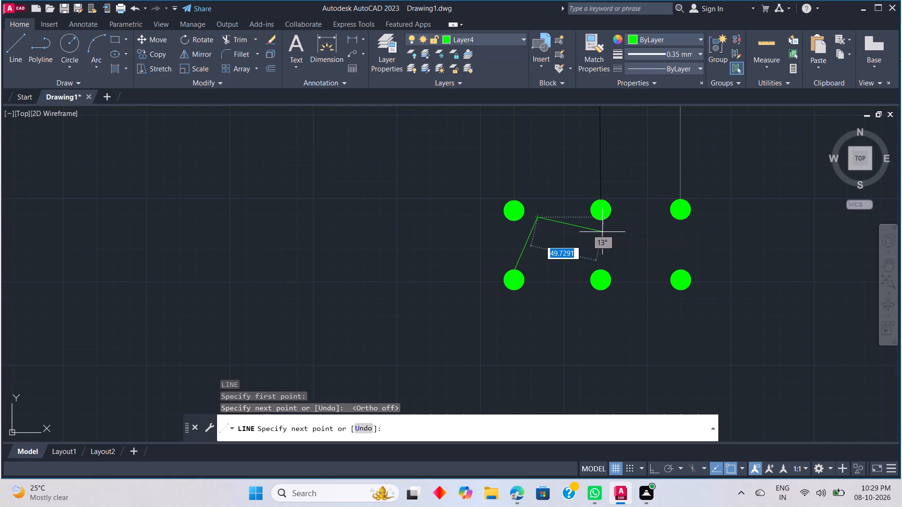
Draw a matching slanted line about 41 units long from the second lower circle's top to just right of the circle above.
key(space)
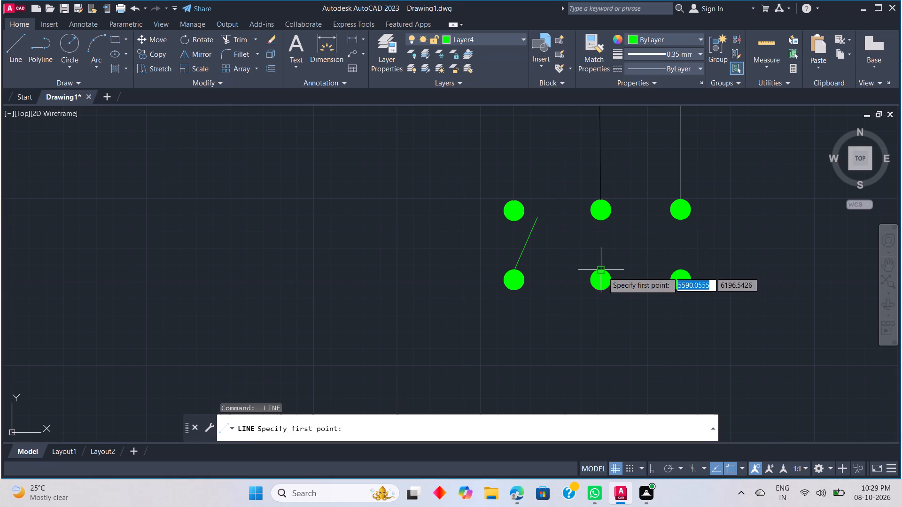
click(603, 272)
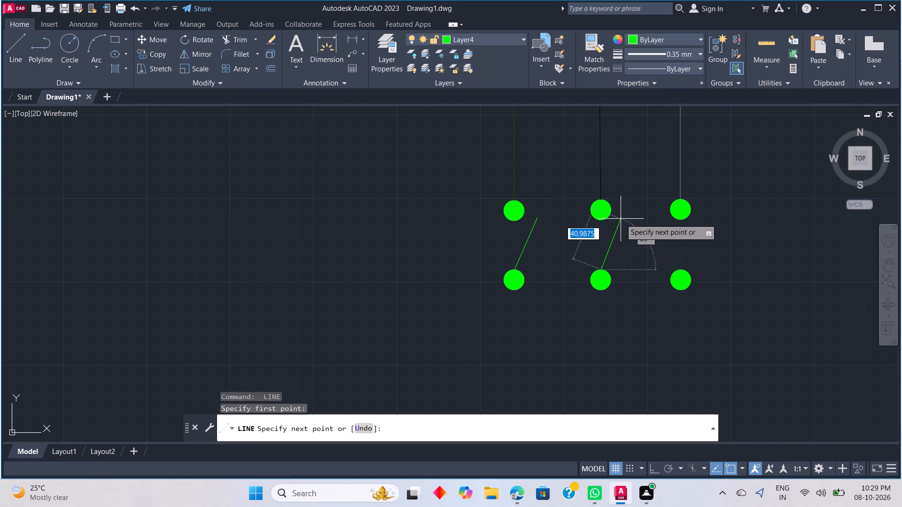
click(622, 217)
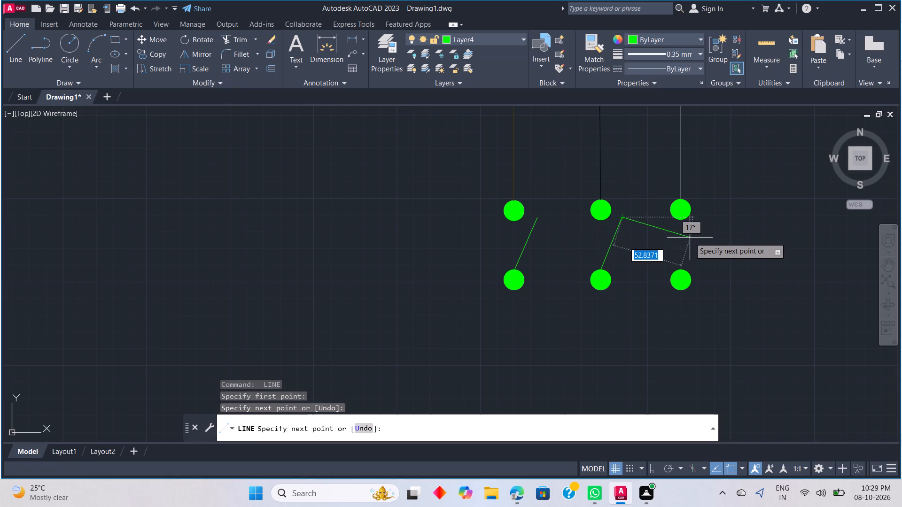
key(Escape)
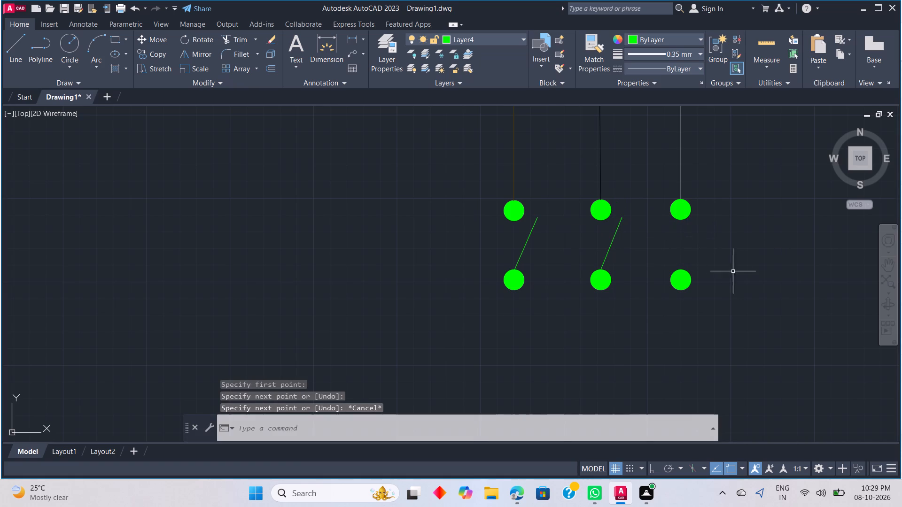
Draw a slanted line about 45 units long from the third lower circle's top to just right of the circle above.
key(space)
click(683, 272)
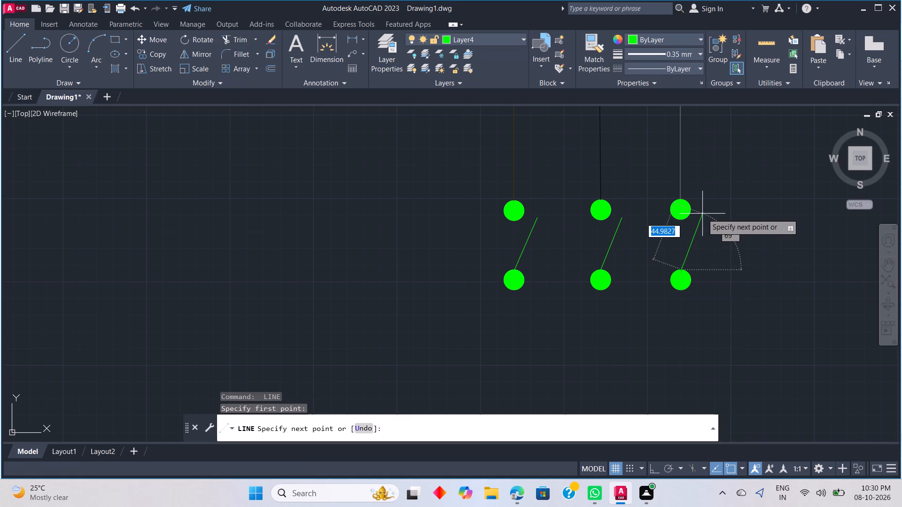
click(702, 214)
key(Escape)
With Ortho on, draw a horizontal line about 185 units long from the third slanted line leftward across the other two slanted lines.
scroll(702, 293, down, 1)
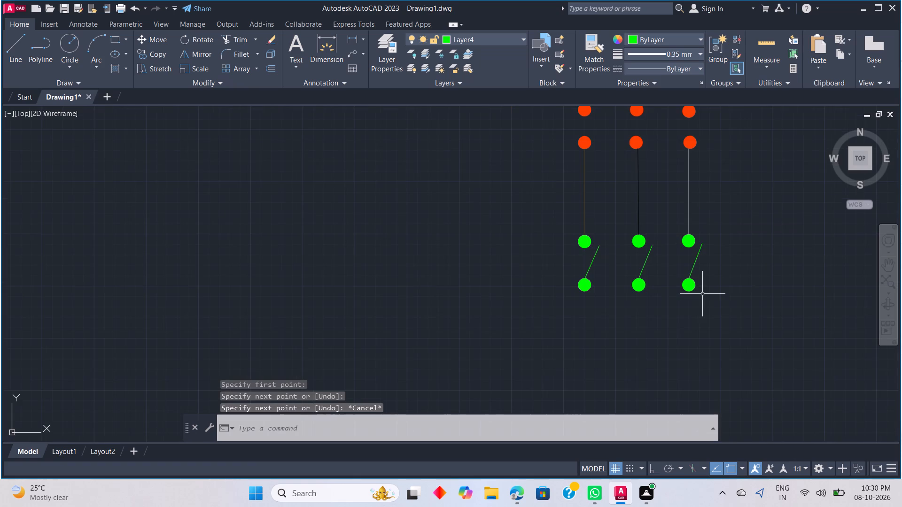
middle_drag(694, 315, 669, 286)
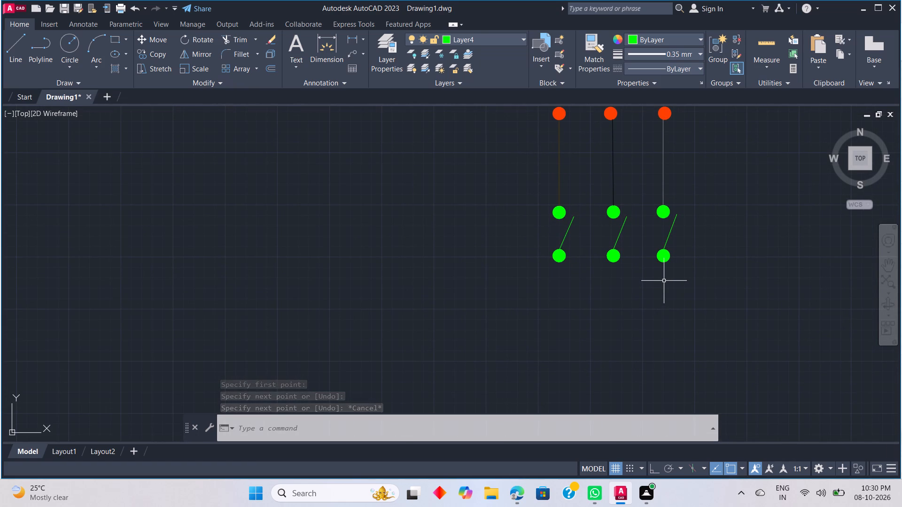
key(l)
key(space)
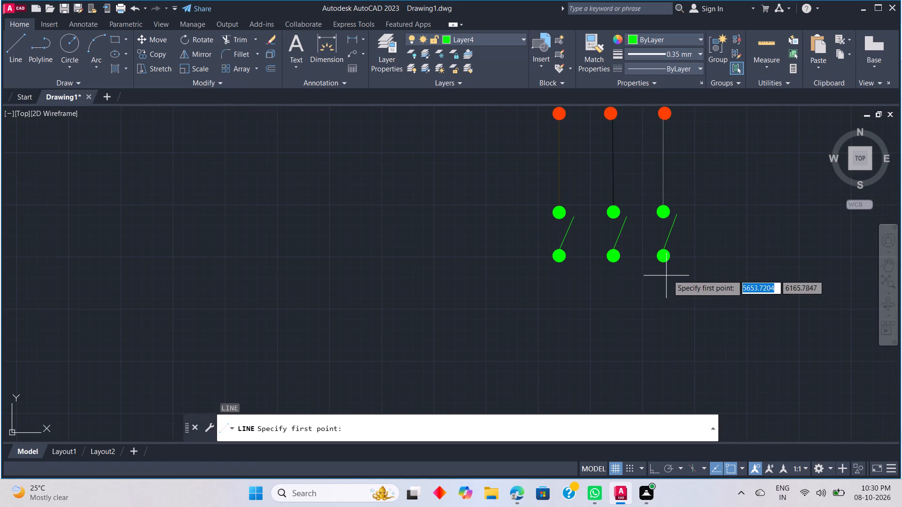
click(656, 468)
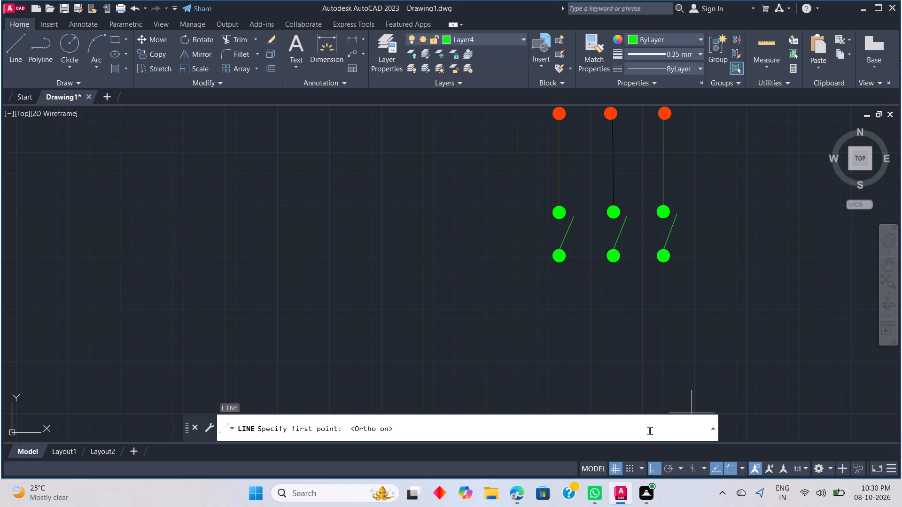
click(673, 230)
click(516, 234)
key(Escape)
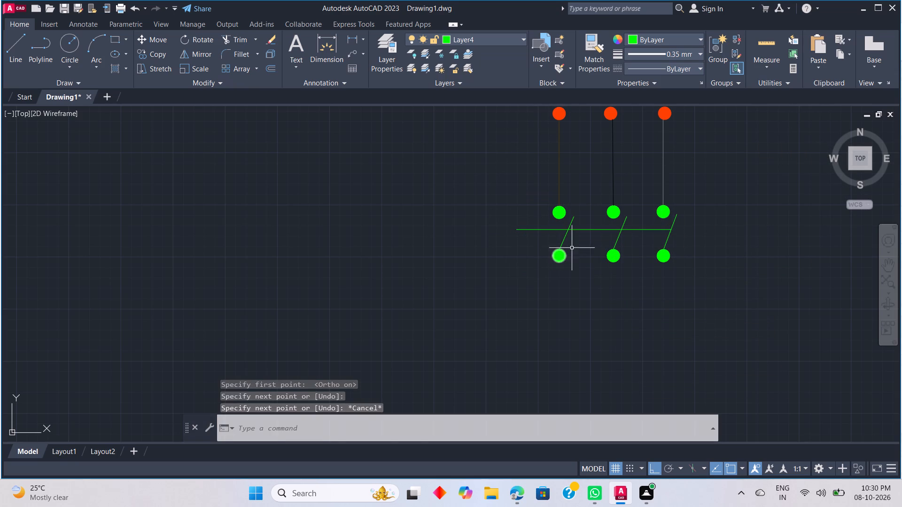
Draw a second horizontal line just below the first, from the third slanted line to beneath the first line's left end.
key(l)
key(space)
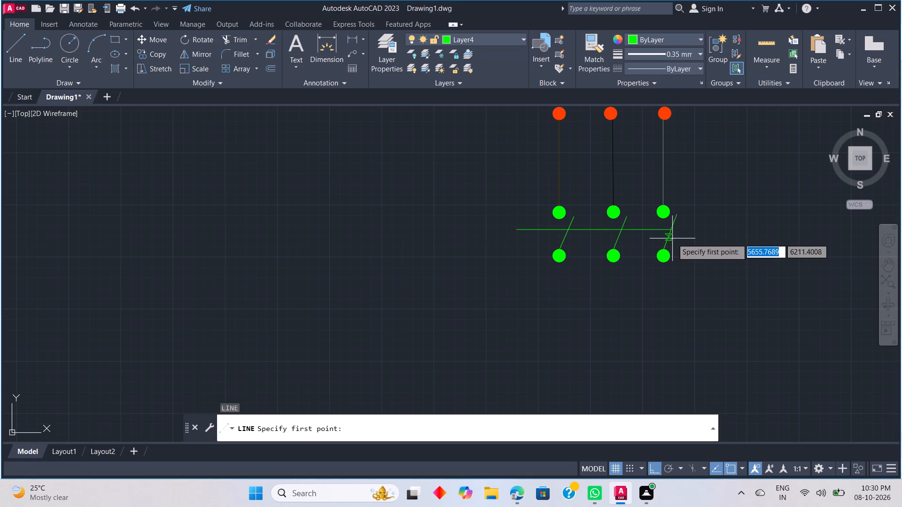
click(670, 238)
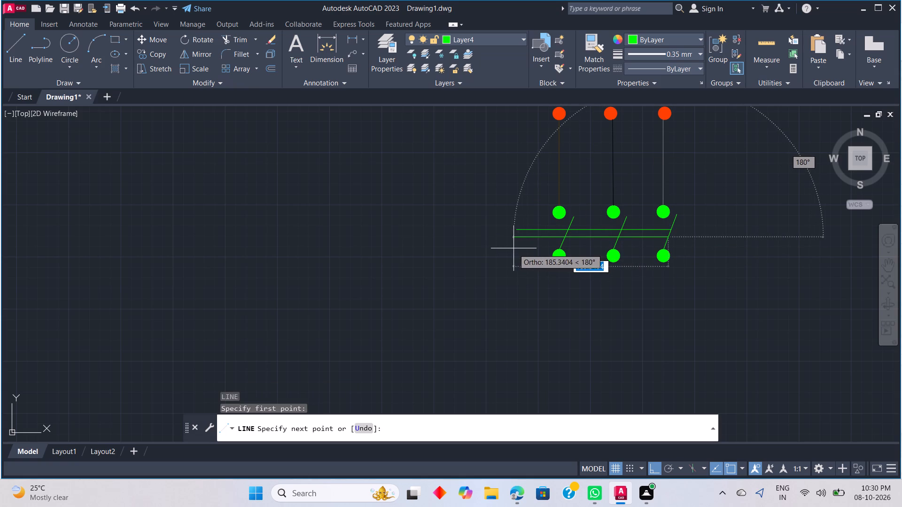
click(518, 238)
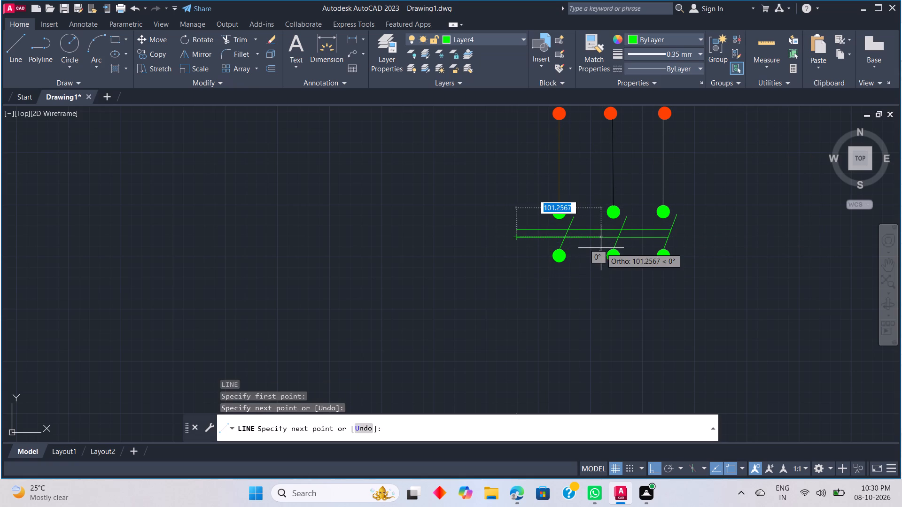
key(Escape)
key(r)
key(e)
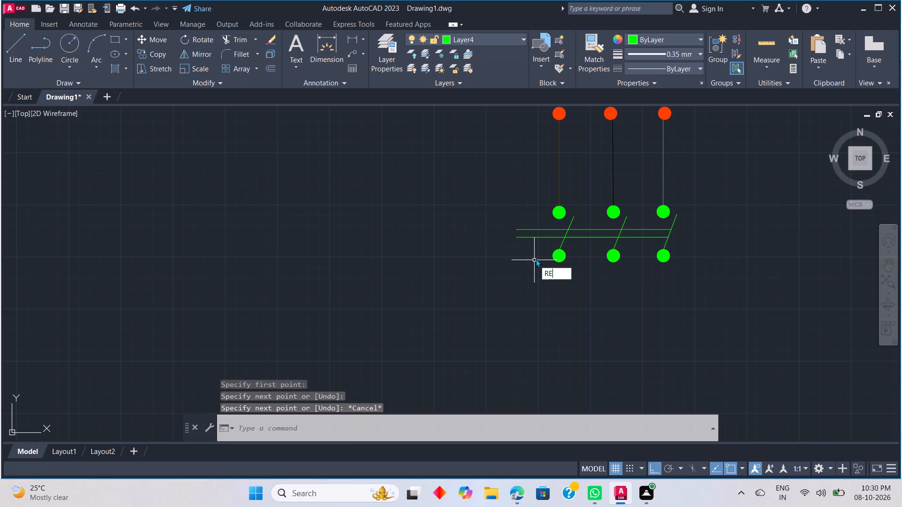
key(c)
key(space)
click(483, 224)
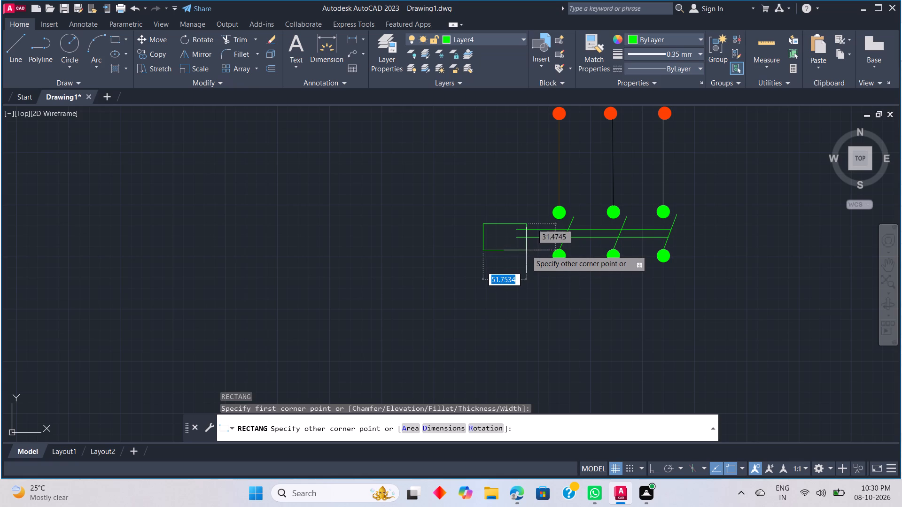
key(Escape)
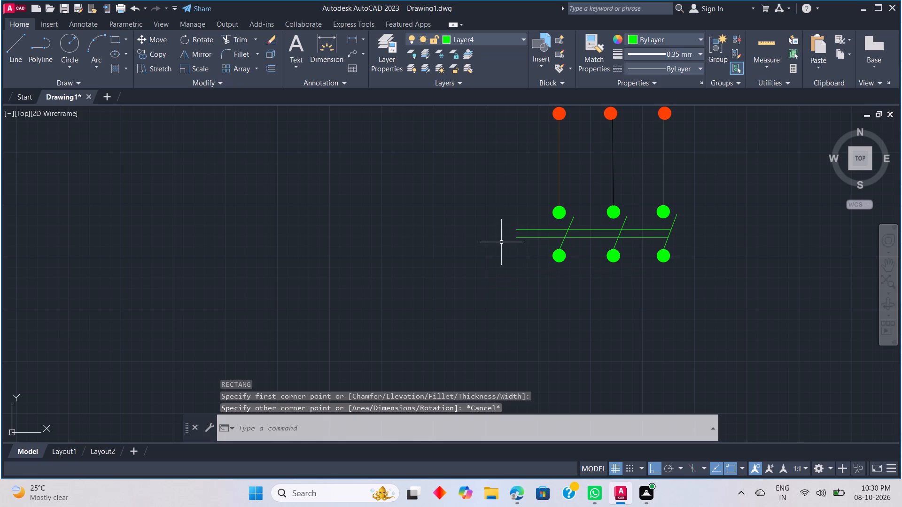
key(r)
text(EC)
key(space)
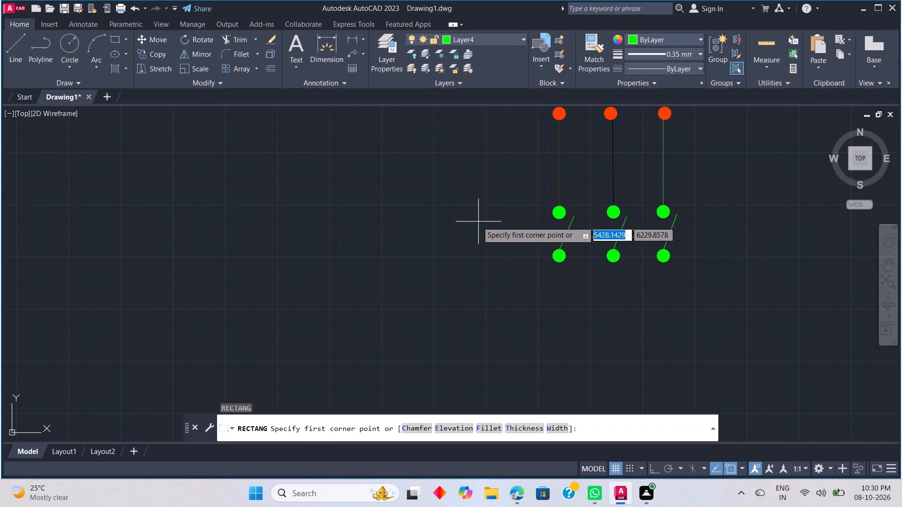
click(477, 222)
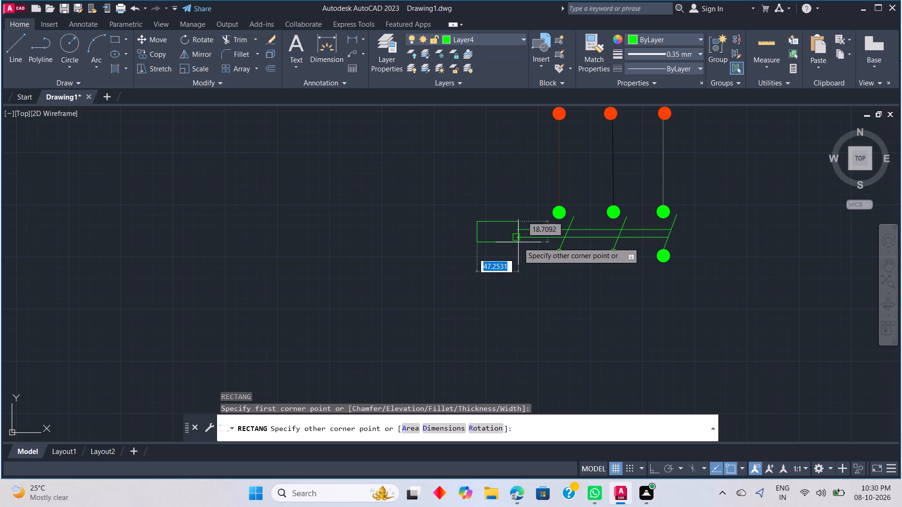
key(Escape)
Draw a small upright rectangle overlapping the left ends of the two horizontal lines, beside the first pair of green circles.
key(r)
key(e)
text(C)
key(space)
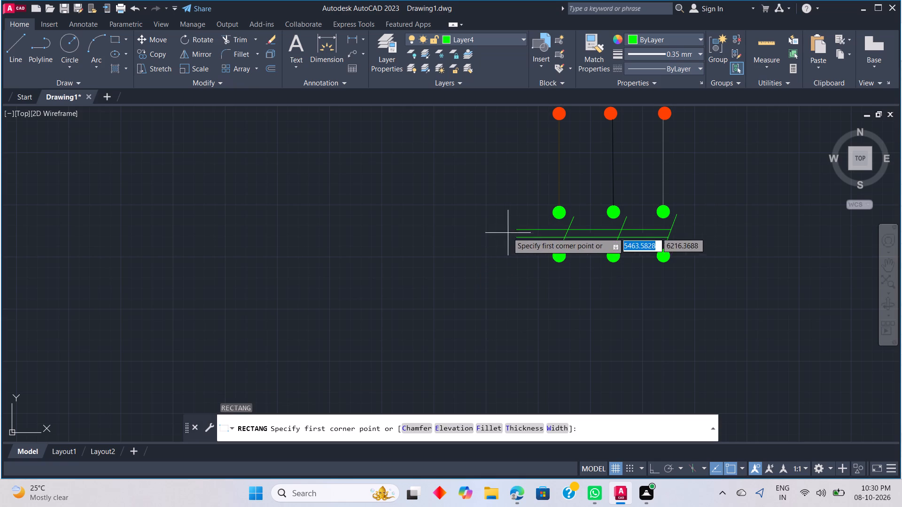
click(490, 215)
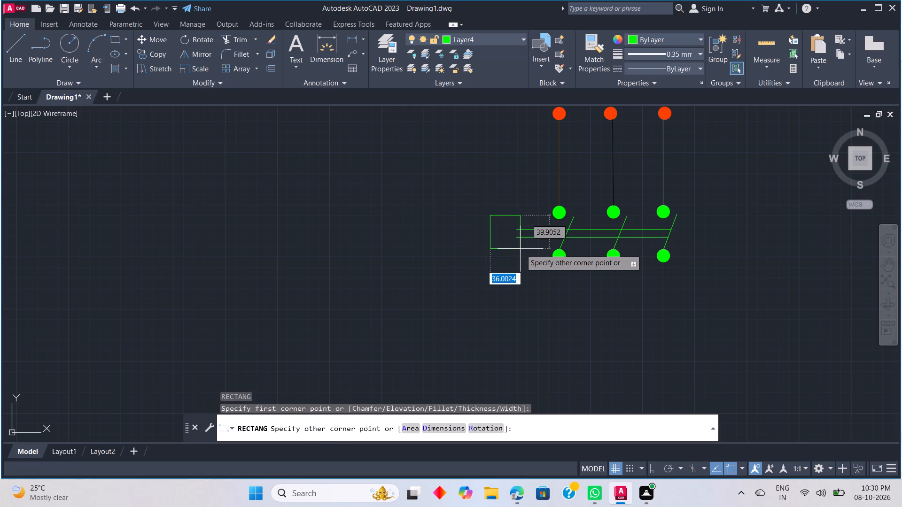
click(521, 253)
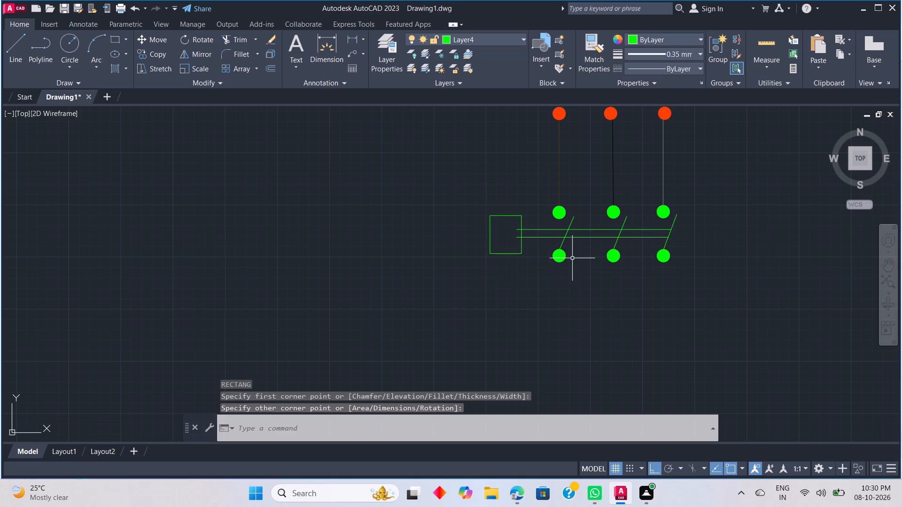
Trim off the ends of both horizontal lines that extend inside the rectangle.
scroll(525, 246, up, 1)
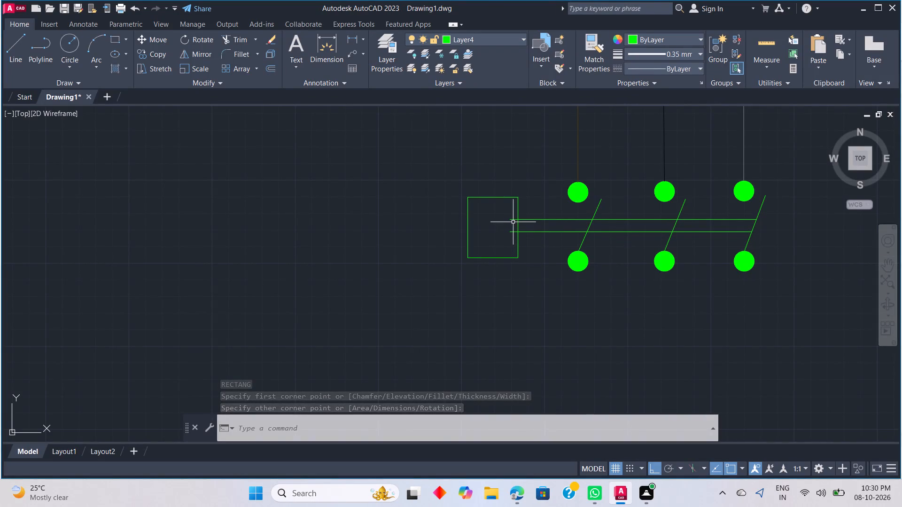
text(TR)
key(space)
click(514, 220)
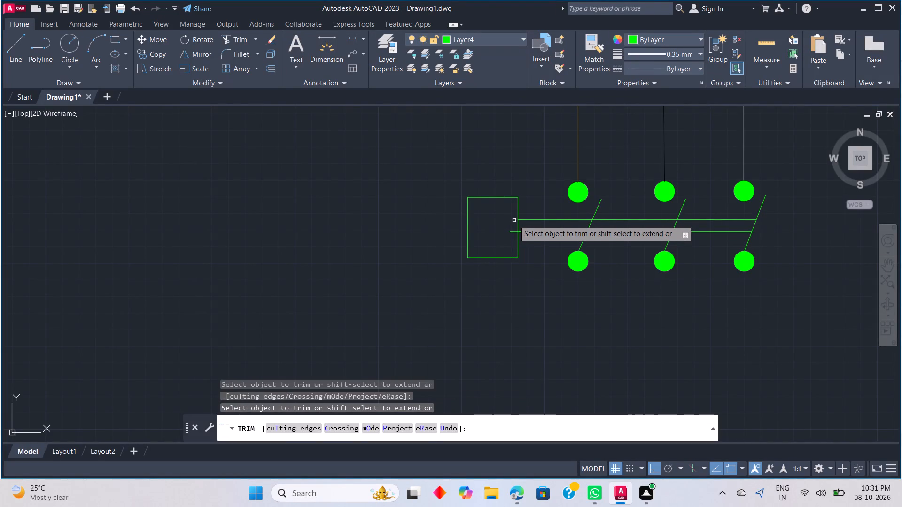
click(513, 235)
click(515, 229)
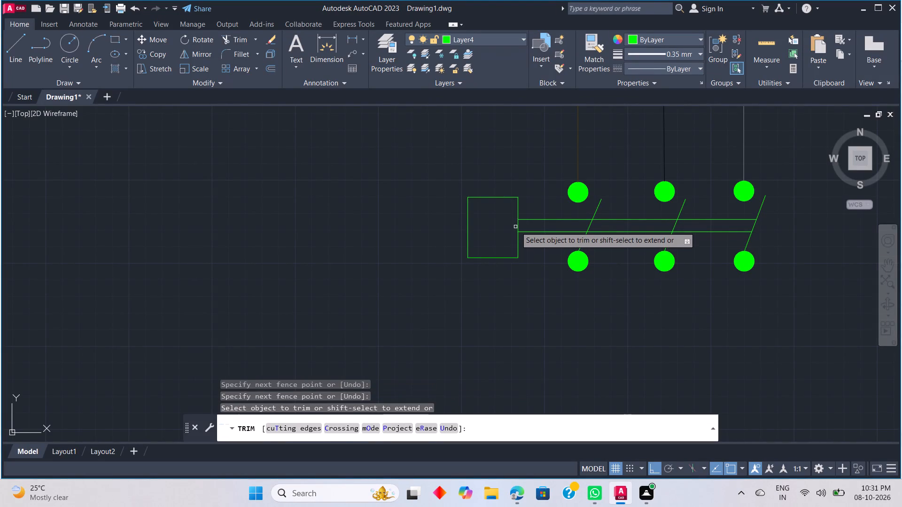
key(Escape)
With Ortho off, draw a diagonal line from the rectangle's upper-right corner to its lower-left corner.
text(L)
key(space)
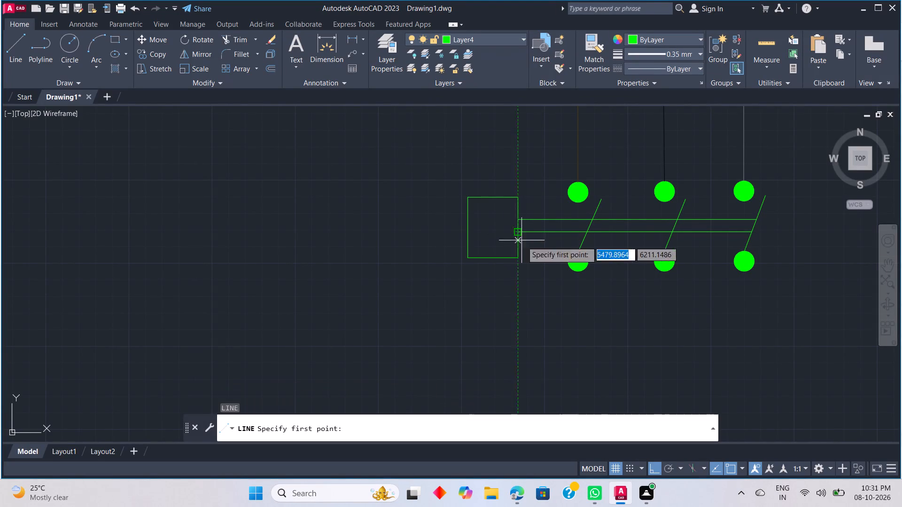
click(654, 466)
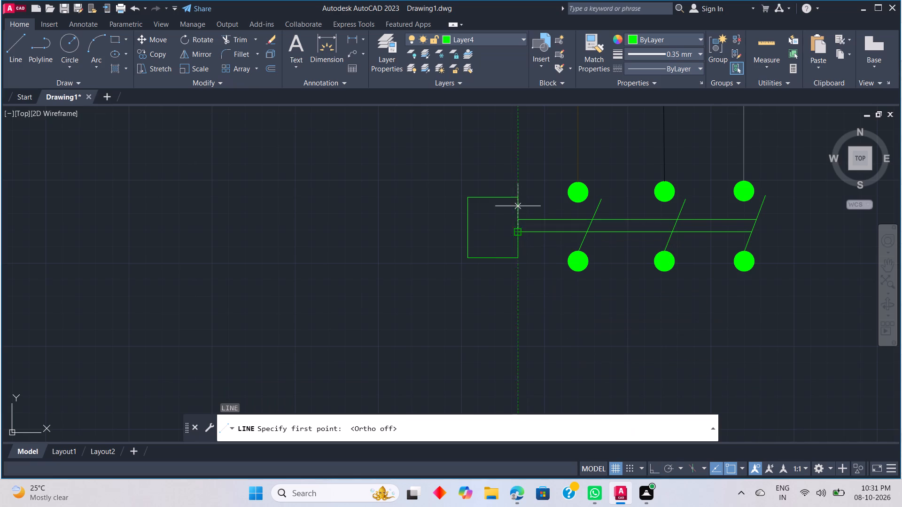
click(515, 200)
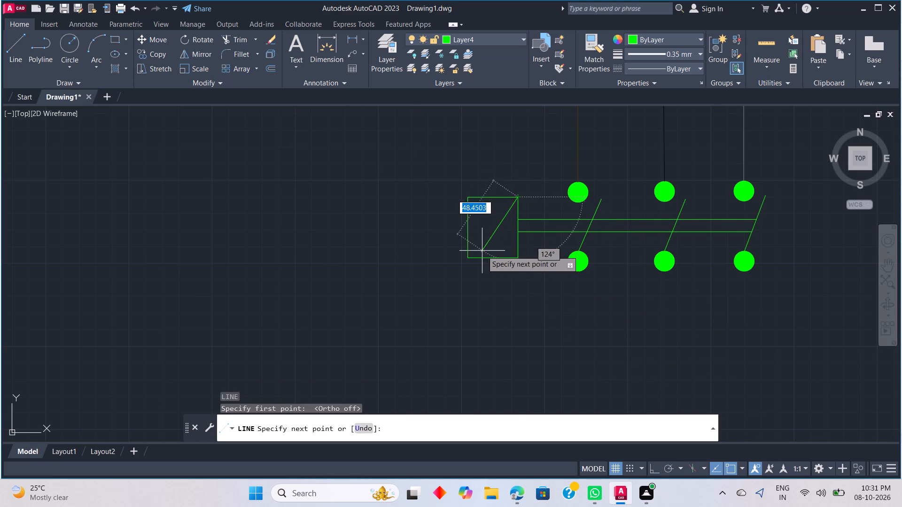
click(472, 257)
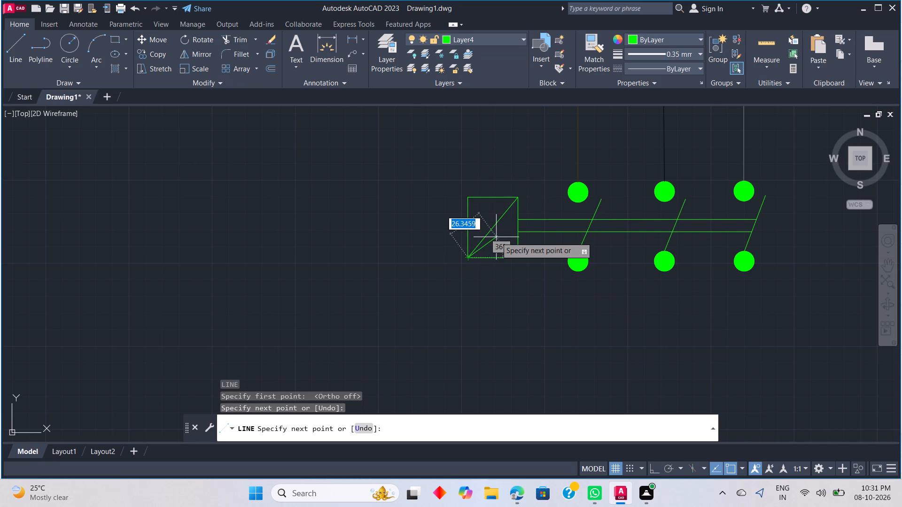
key(Escape)
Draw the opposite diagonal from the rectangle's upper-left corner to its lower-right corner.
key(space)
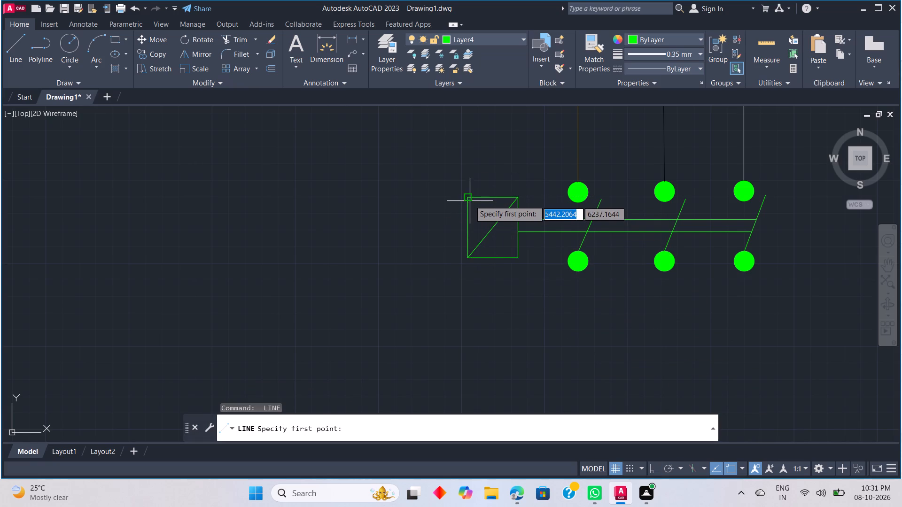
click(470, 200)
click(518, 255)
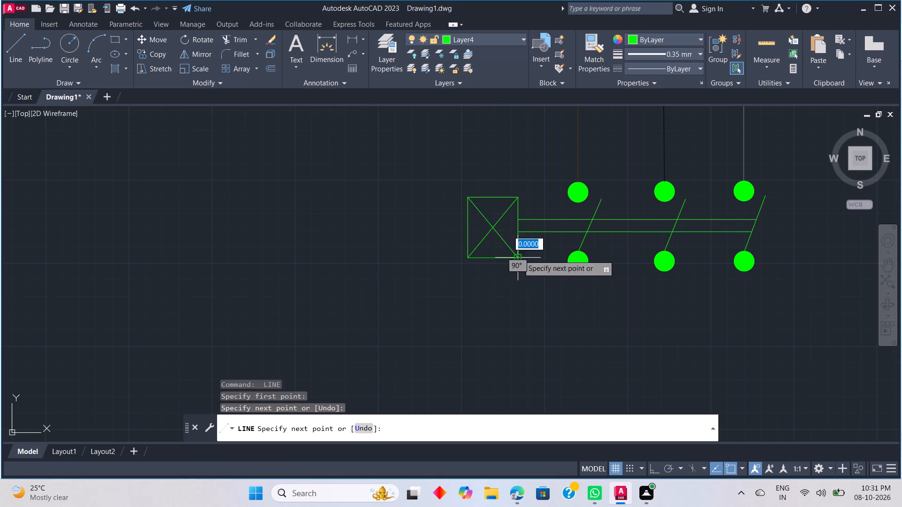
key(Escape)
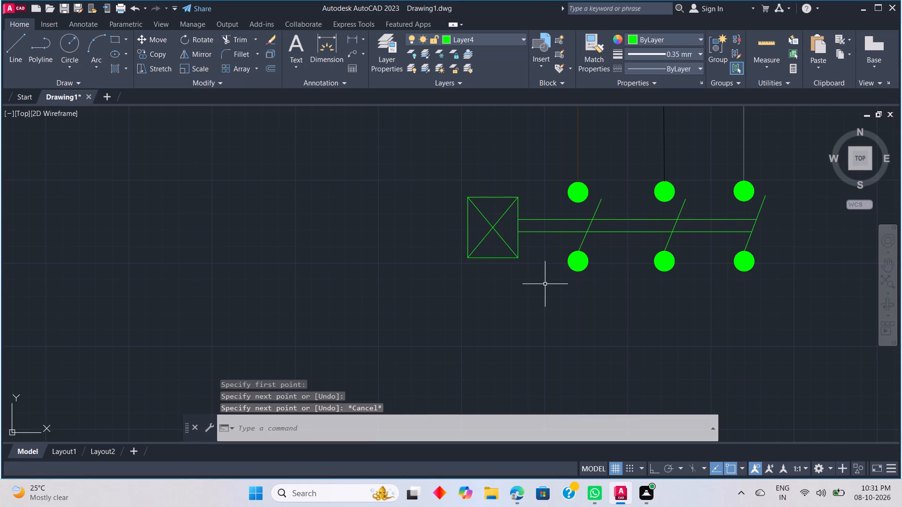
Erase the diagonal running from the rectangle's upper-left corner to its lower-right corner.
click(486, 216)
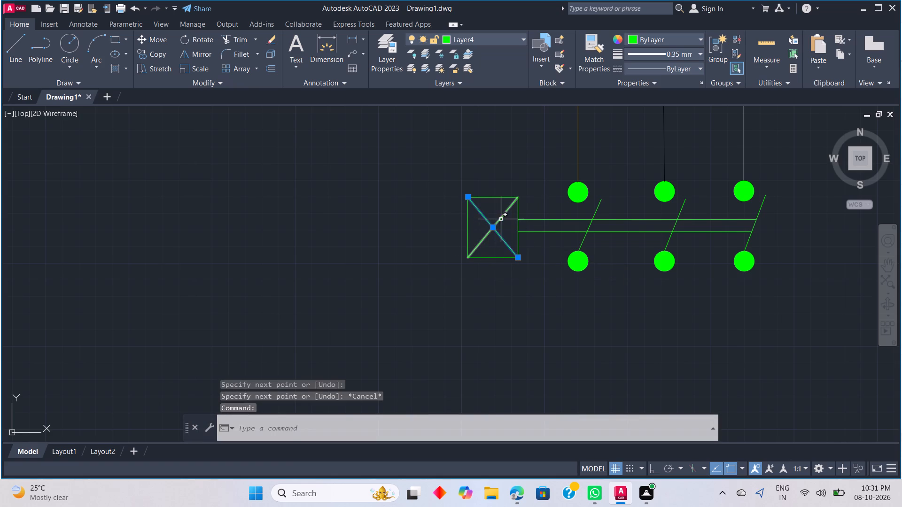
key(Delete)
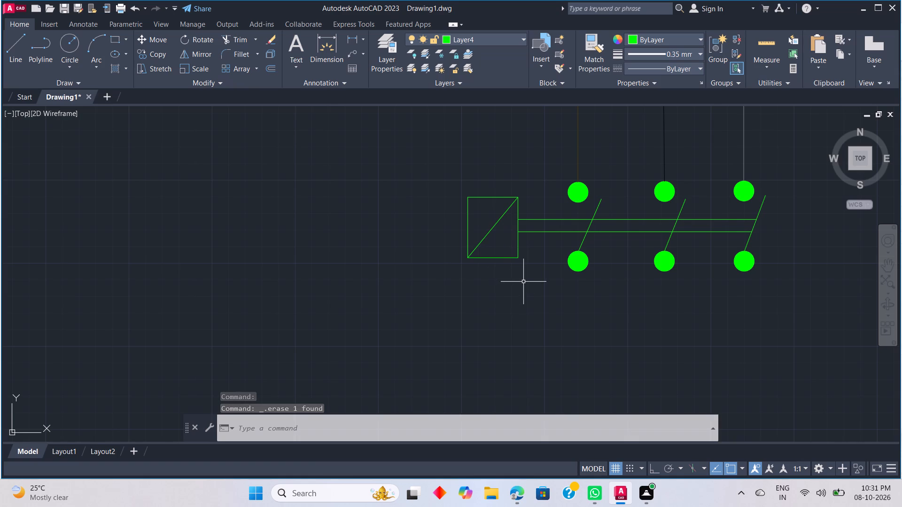
With Ortho on, draw a small, narrow three-sided tab hanging below the middle of the rectangle's bottom edge using connected lines.
text(L)
key(space)
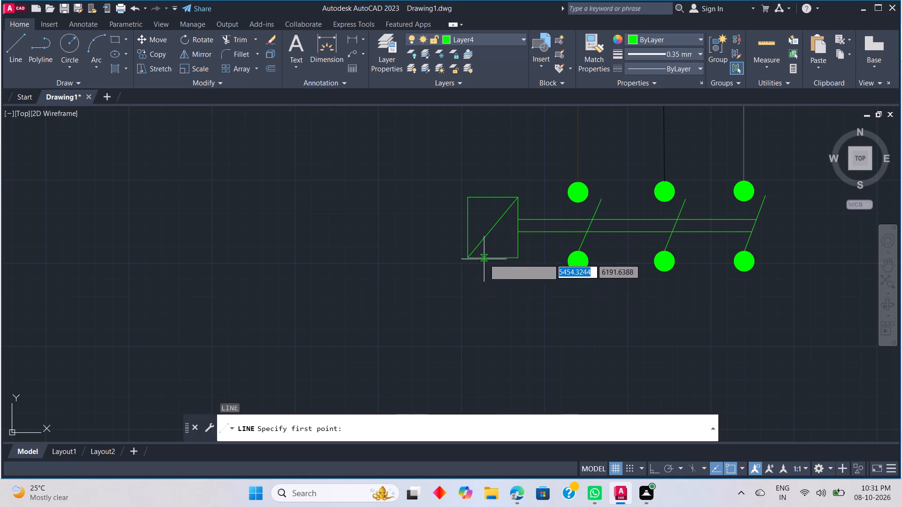
scroll(493, 261, up, 2)
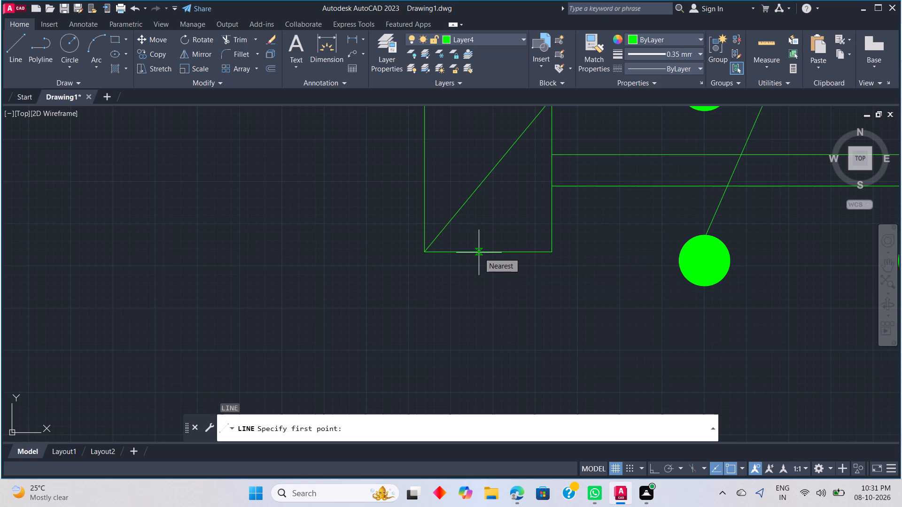
click(479, 253)
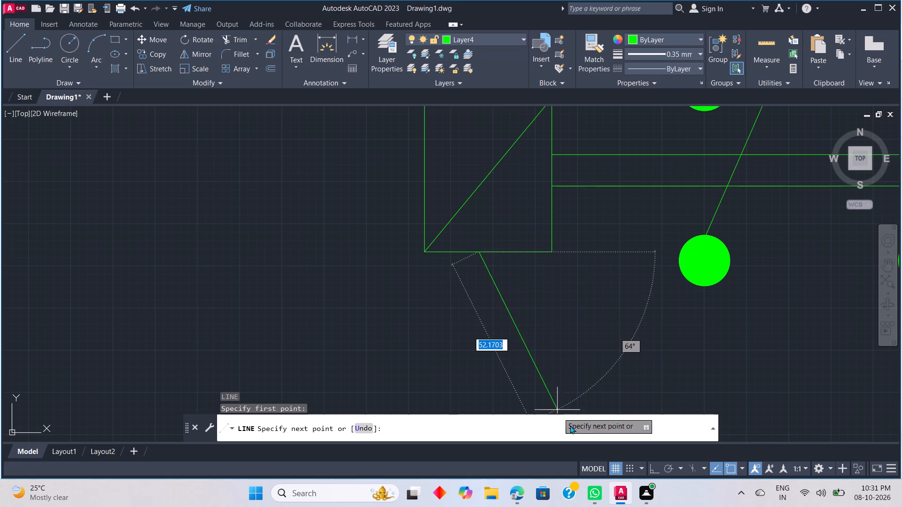
click(654, 466)
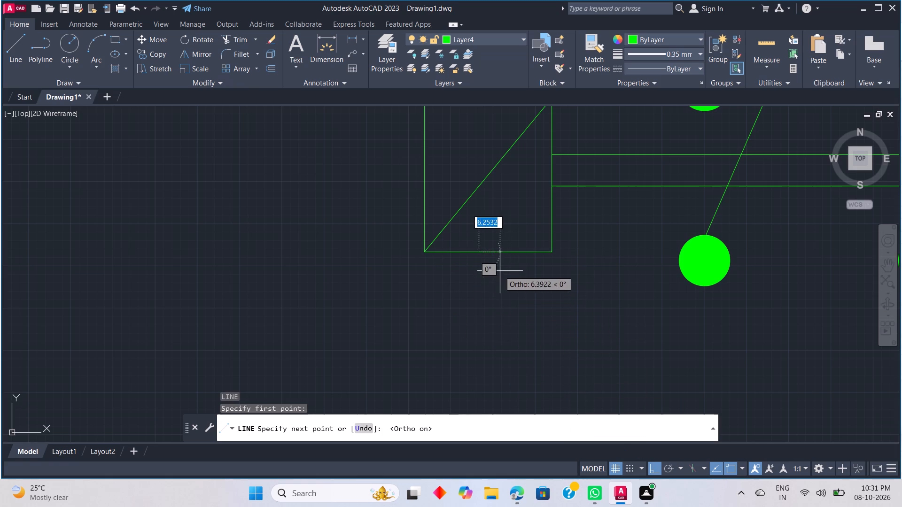
scroll(485, 265, up, 4)
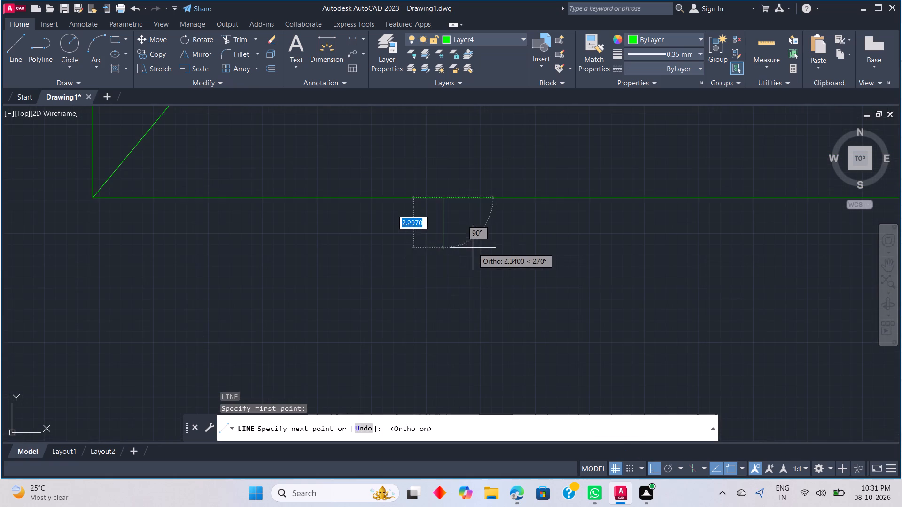
click(452, 238)
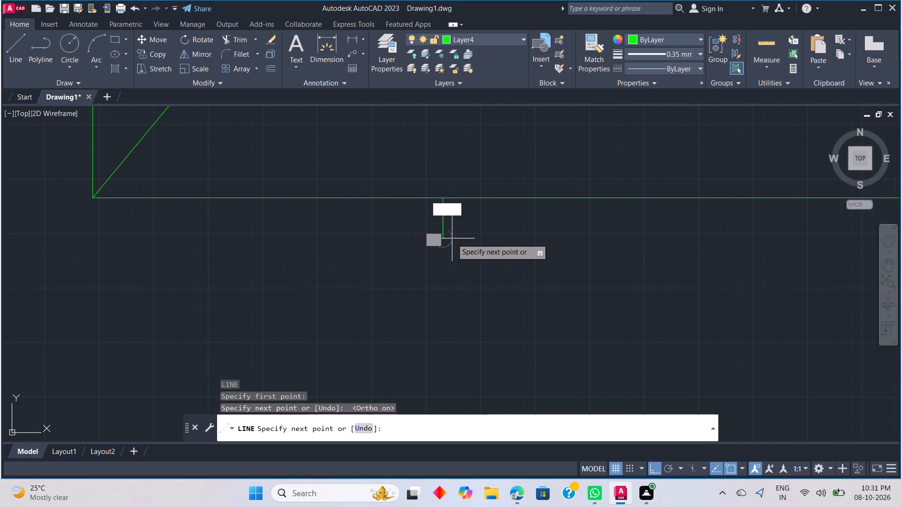
click(456, 237)
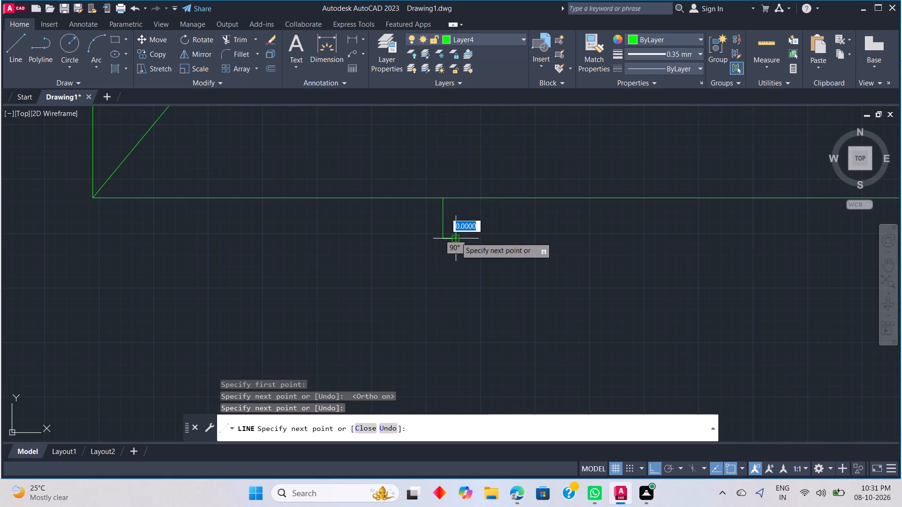
click(451, 198)
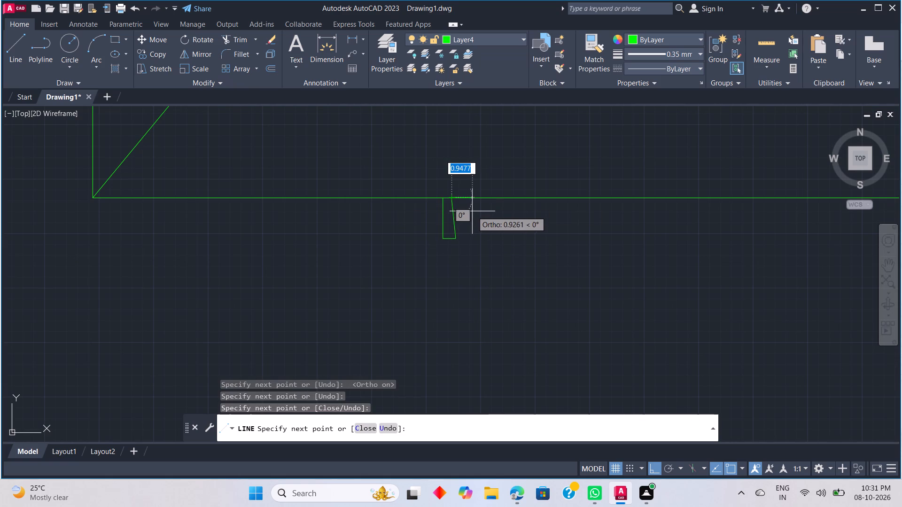
key(ctrl+z)
scroll(453, 203, up, 3)
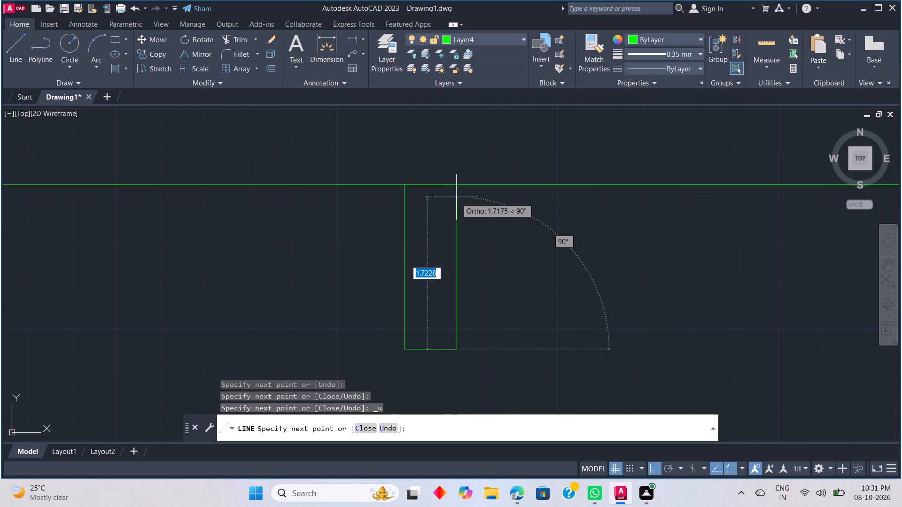
click(457, 185)
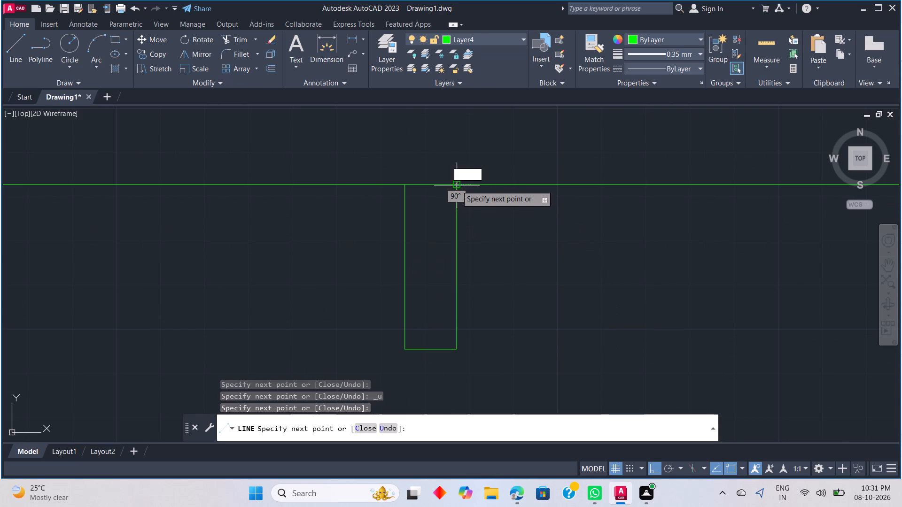
key(Escape)
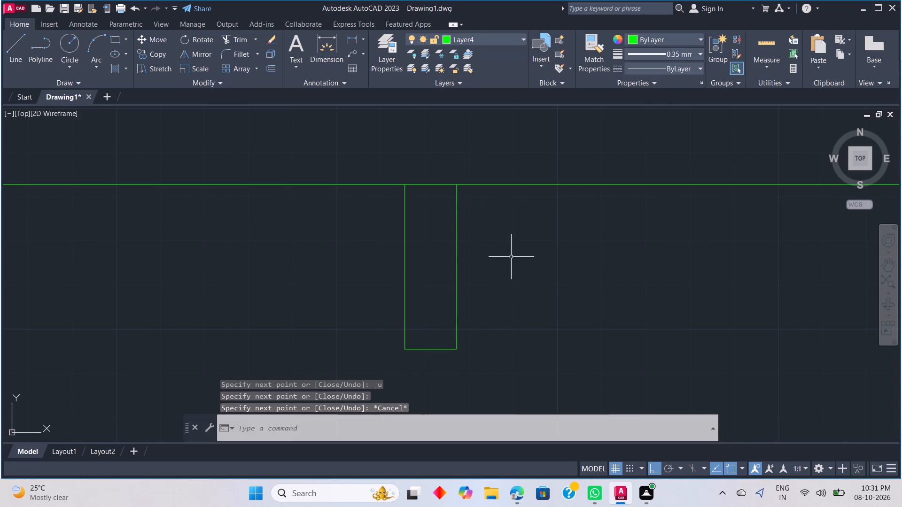
Copy the small tab's three lines straight up about 49.1 units, placing the copy just above the rectangle's top edge.
drag(526, 260, 371, 297)
key(Escape)
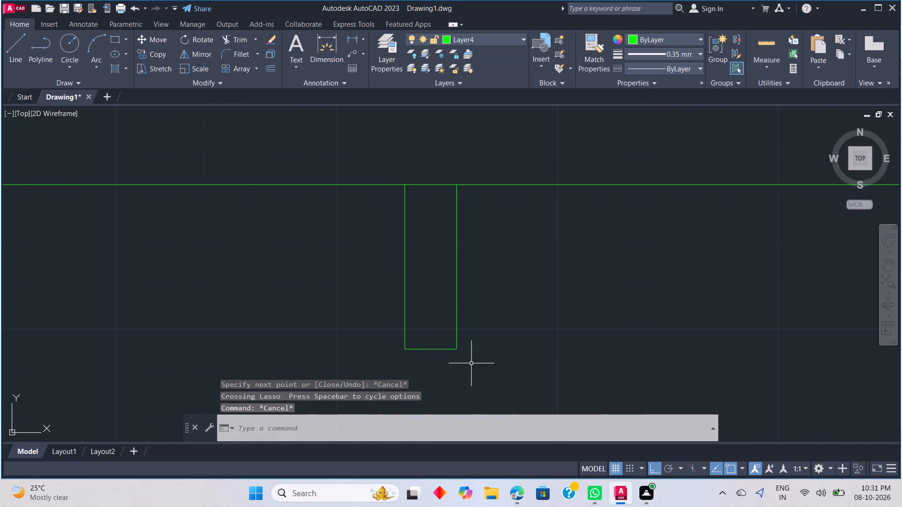
drag(395, 165, 404, 176)
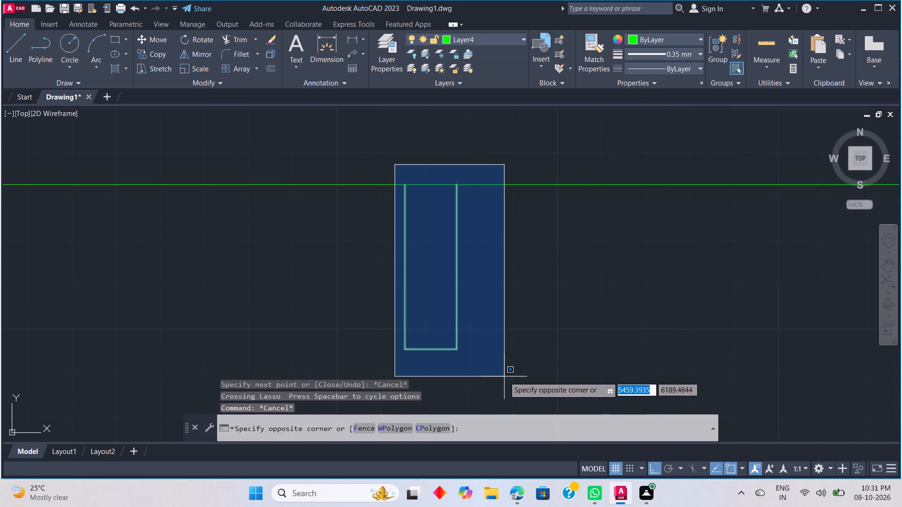
click(504, 376)
key(Escape)
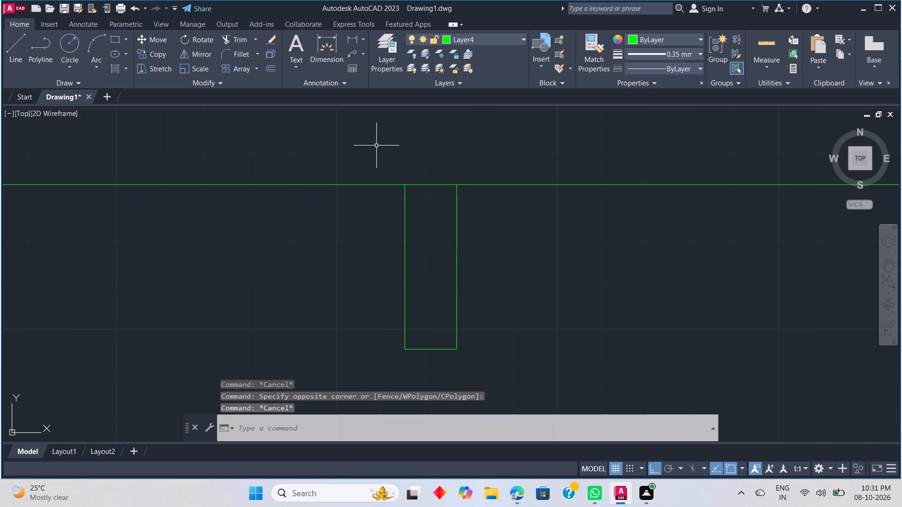
click(376, 146)
click(500, 372)
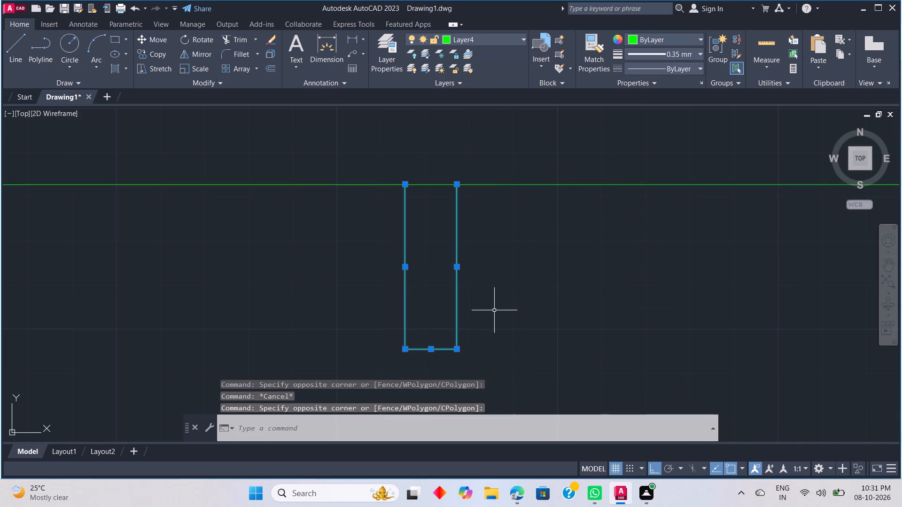
scroll(494, 310, down, 5)
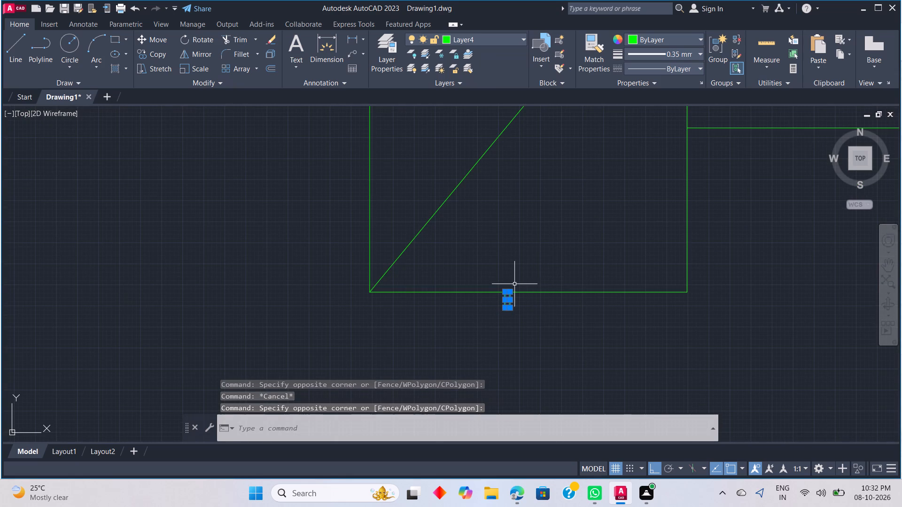
right_click(510, 287)
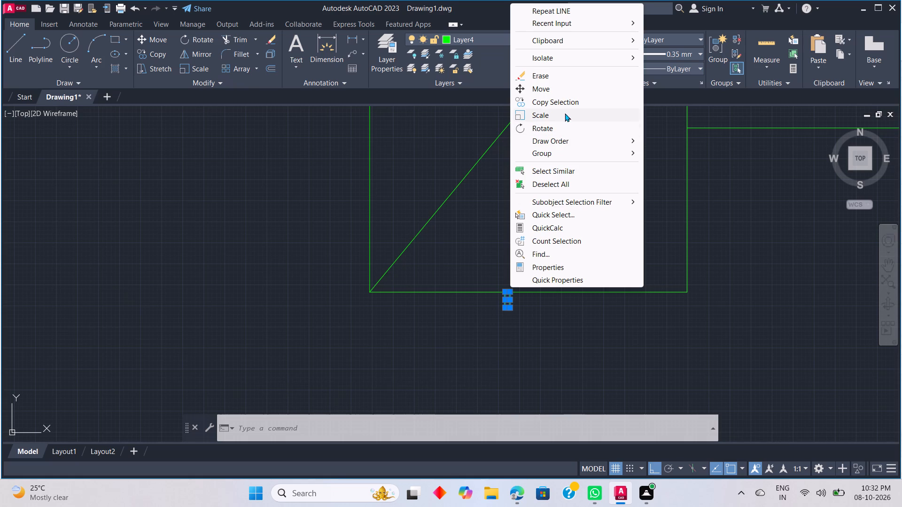
click(567, 103)
click(511, 289)
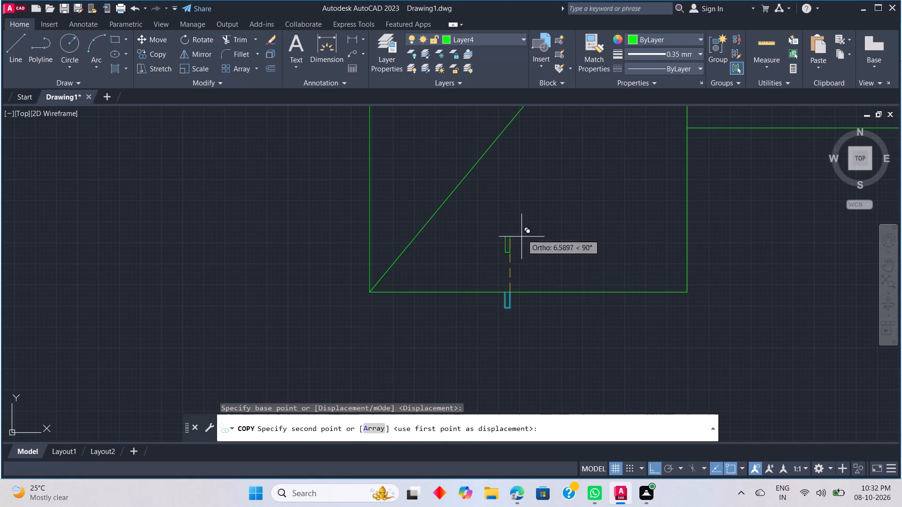
middle_drag(535, 151, 543, 262)
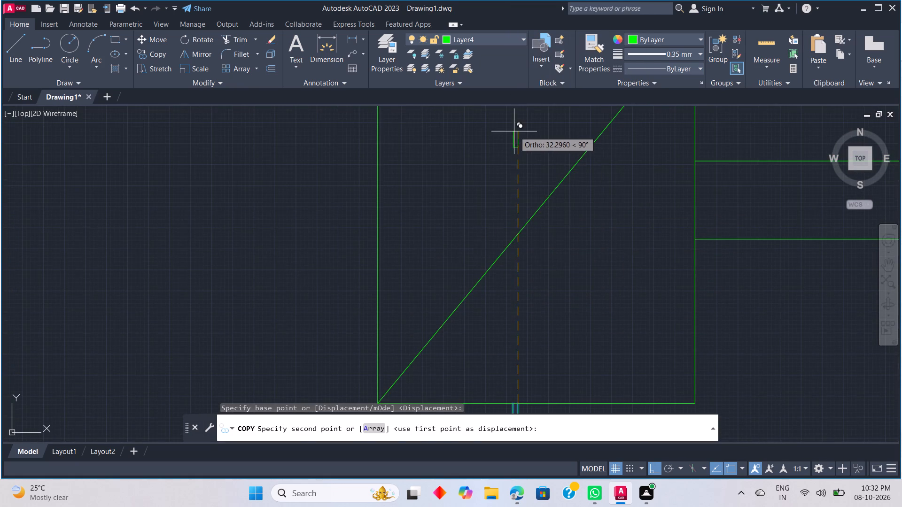
middle_drag(515, 132, 539, 239)
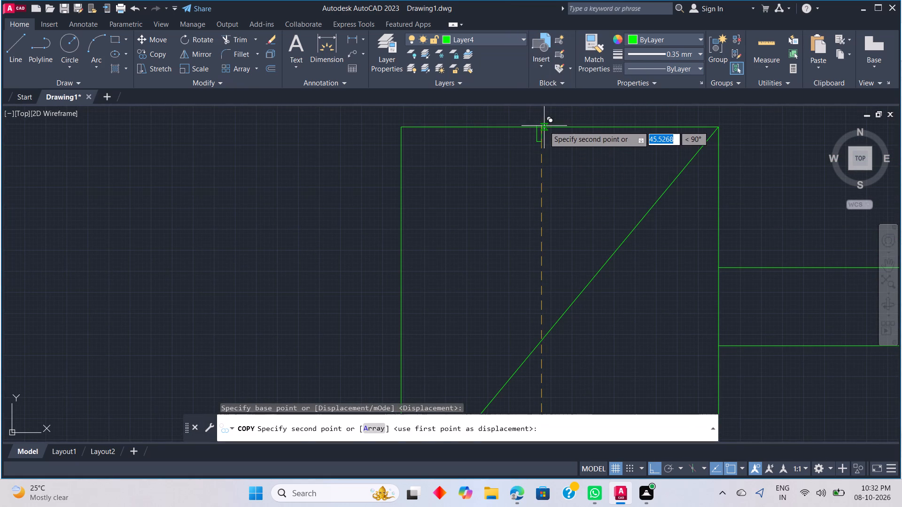
middle_drag(544, 123, 558, 181)
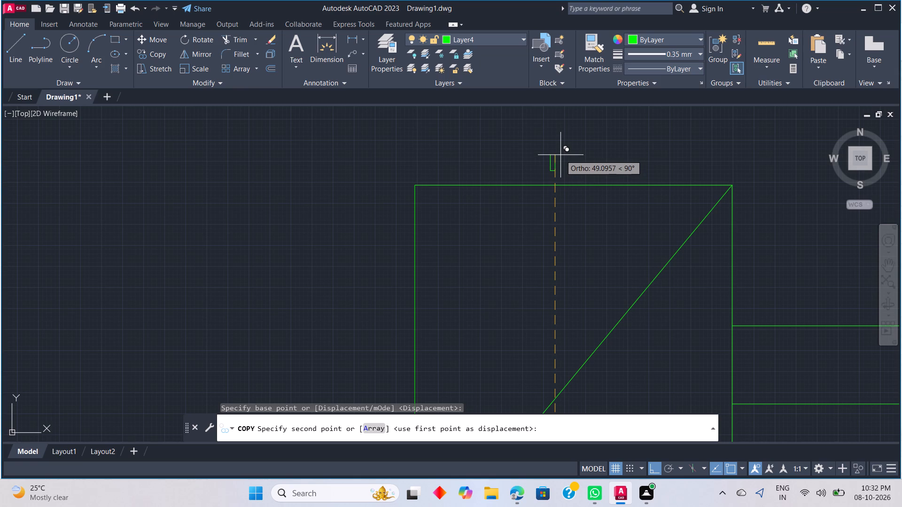
click(560, 155)
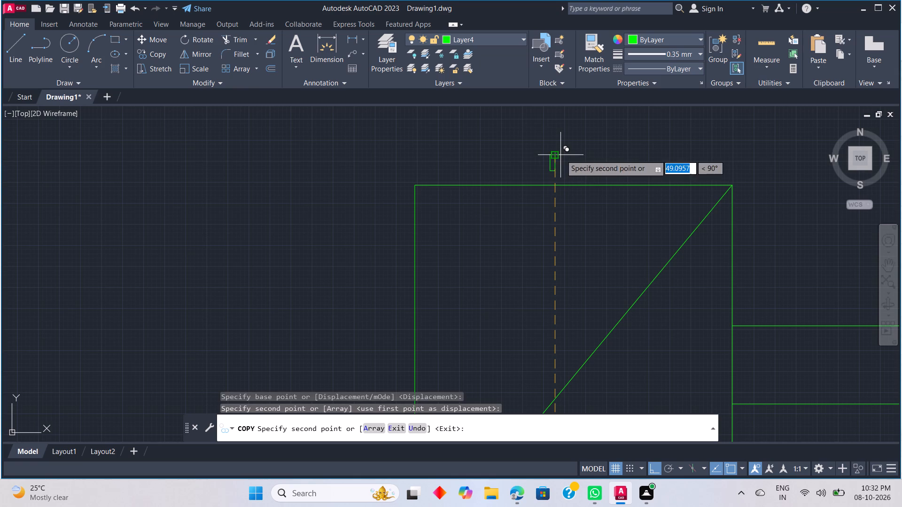
key(Escape)
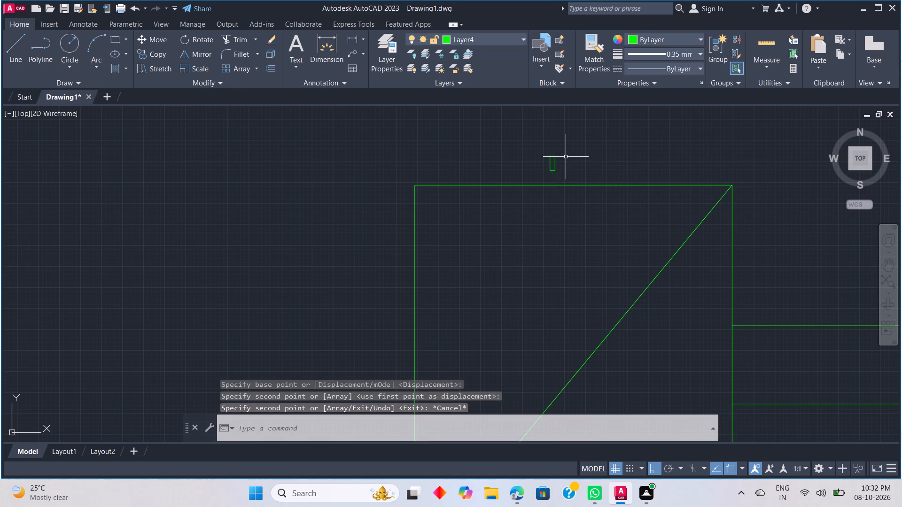
Close the open top of the copied tab with a short horizontal line.
text(L)
key(space)
click(550, 152)
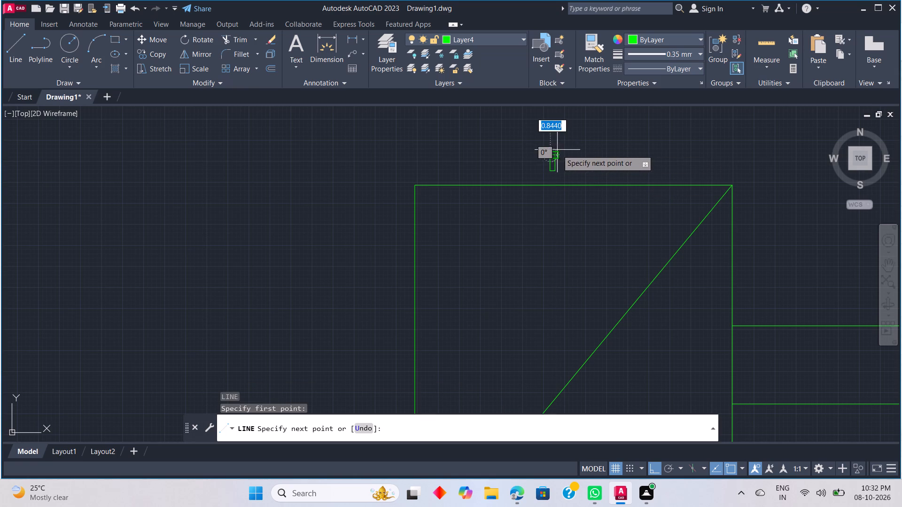
click(557, 150)
key(Escape)
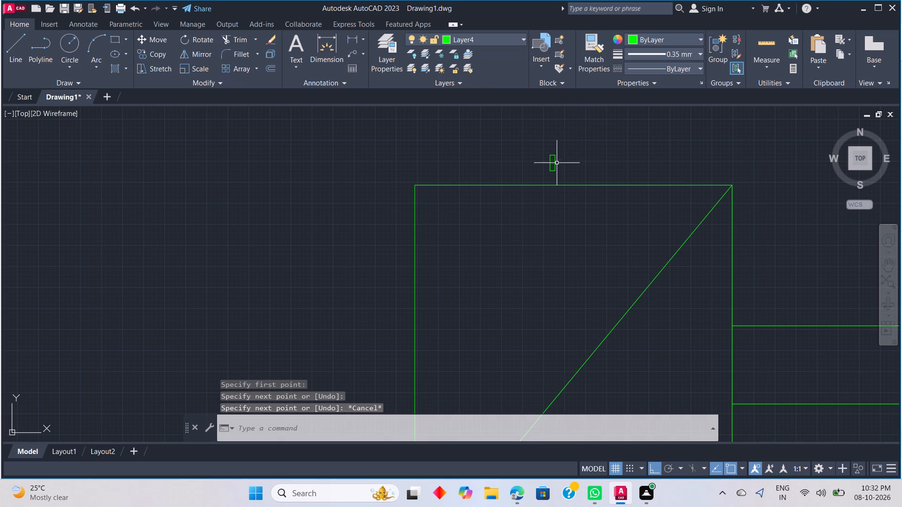
Erase the bottom line of the copied tab above the rectangle so it opens downward.
scroll(557, 164, up, 3)
click(533, 191)
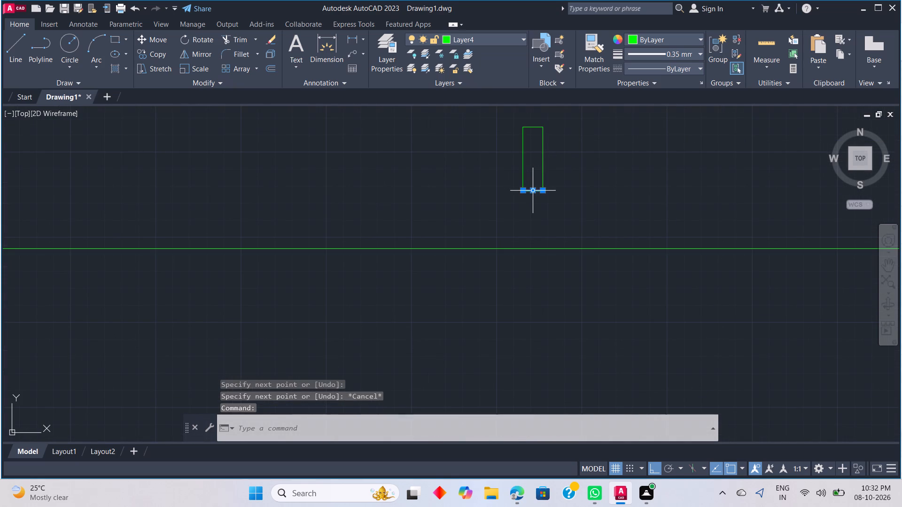
key(Delete)
Copy the downward-opening tab so its legs end on the rectangle's top edge, using a lower leg end as base point.
drag(593, 182, 553, 184)
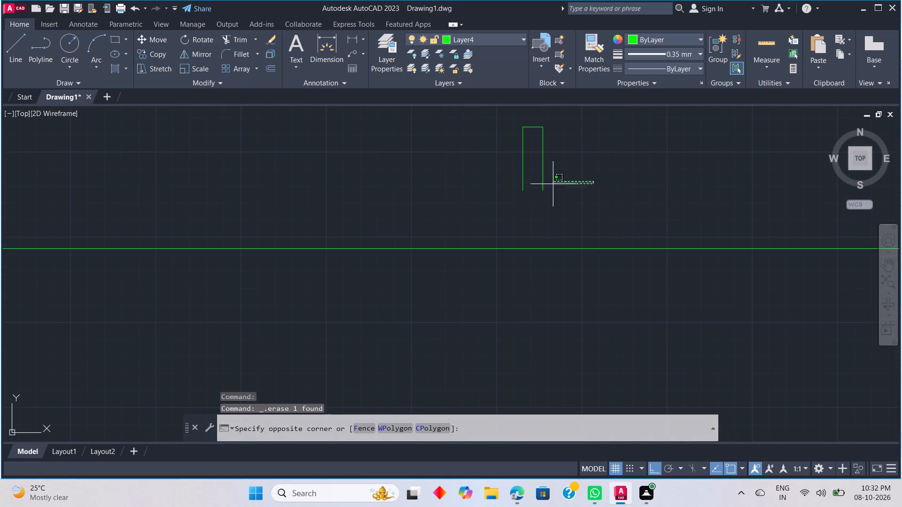
click(482, 118)
right_click(576, 159)
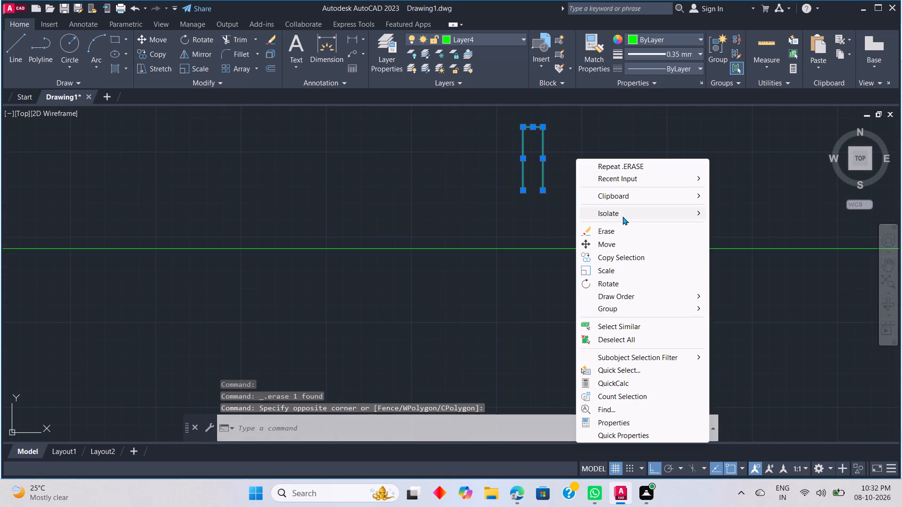
click(610, 253)
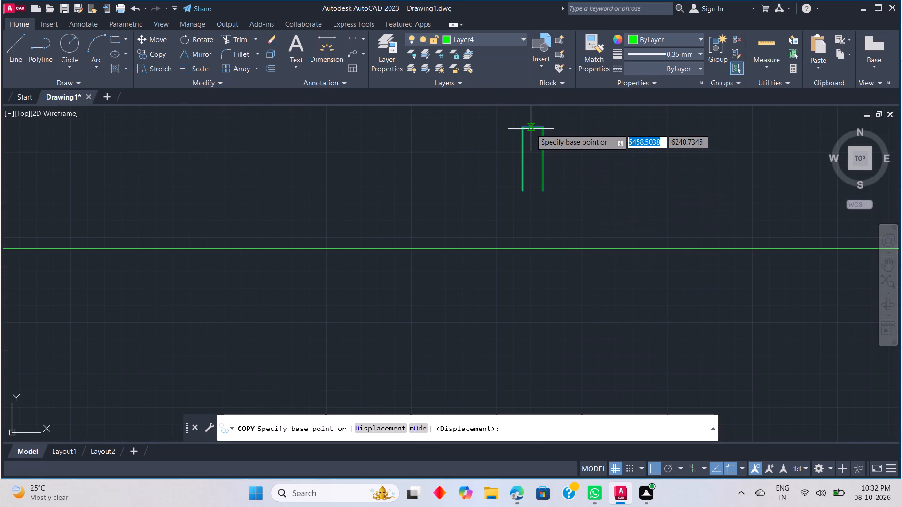
click(542, 191)
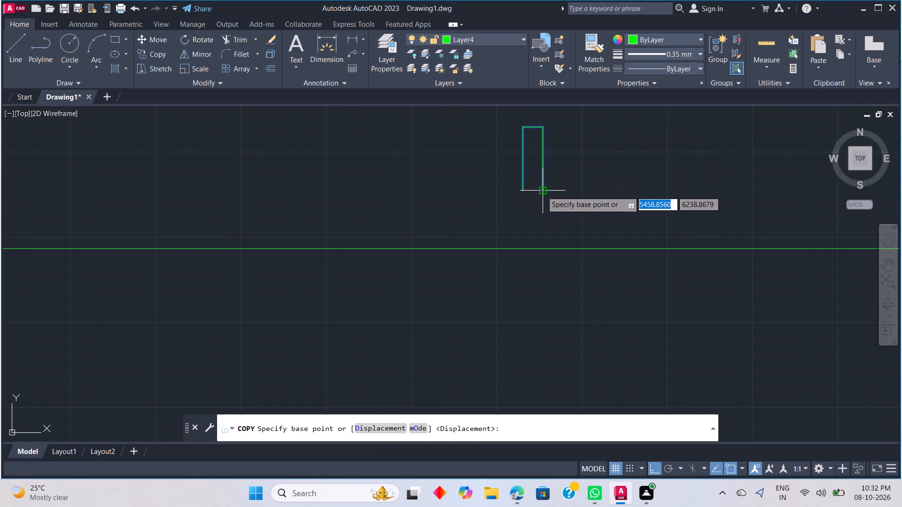
click(544, 248)
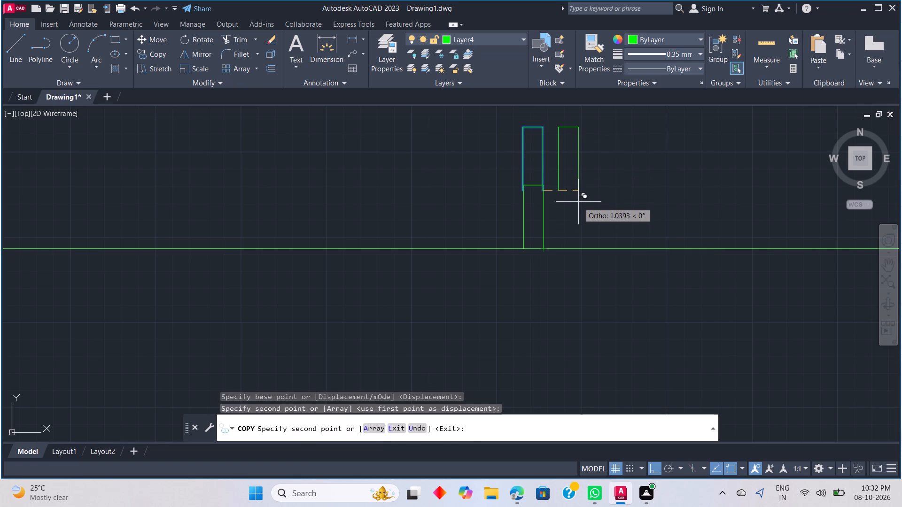
key(Escape)
Erase the three lines of the floating upper tab, keeping the copy that stands on the rectangle's top edge.
click(545, 157)
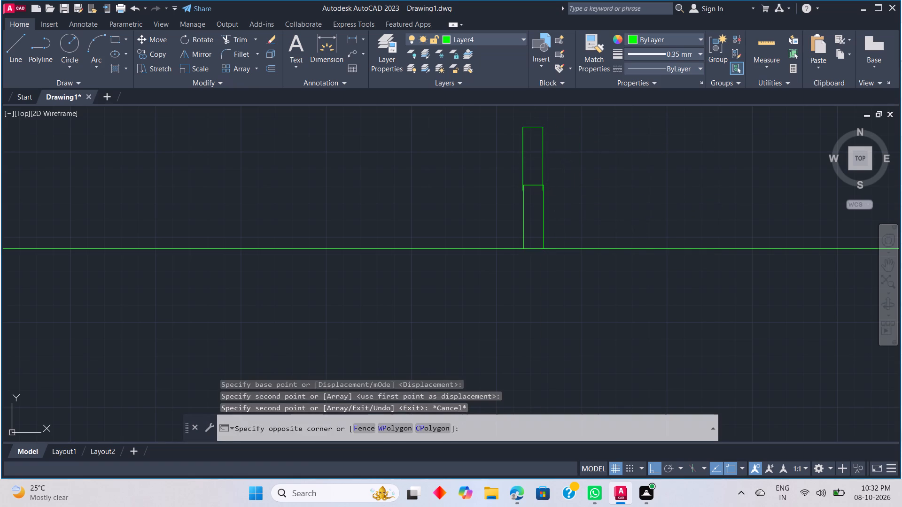
drag(543, 155, 486, 160)
click(523, 153)
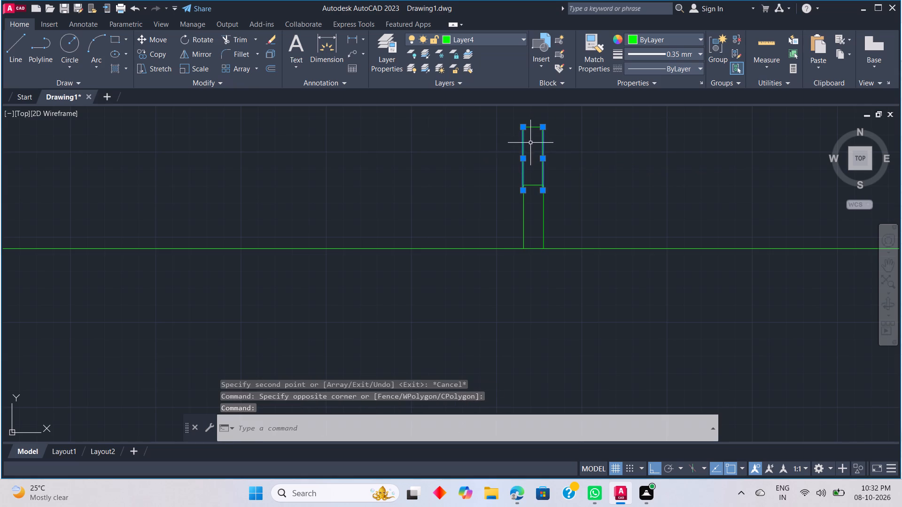
click(532, 127)
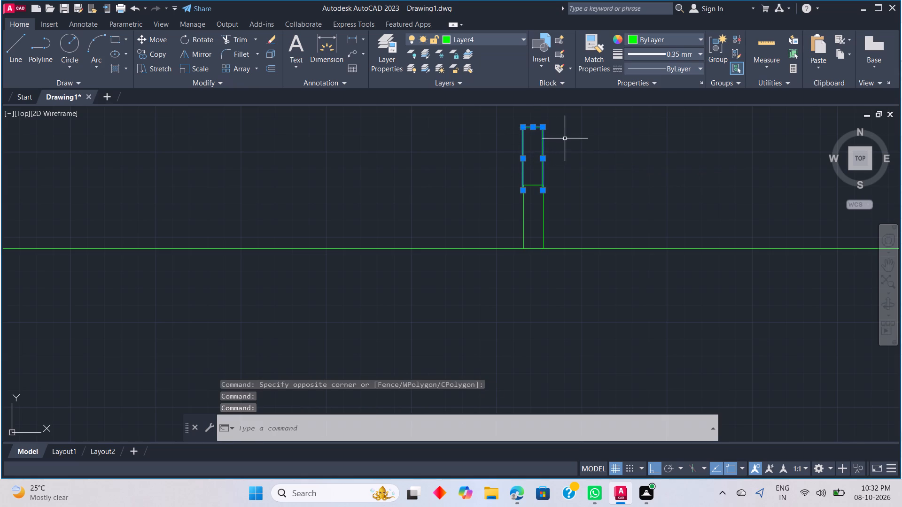
key(Delete)
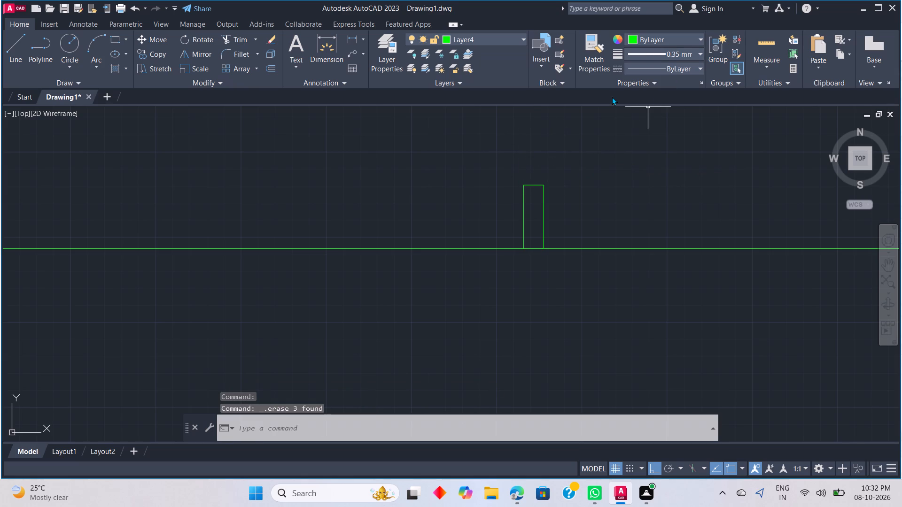
Fill the two small tabs on the rectangle's top and bottom edges with solid hatch.
key(h)
key(space)
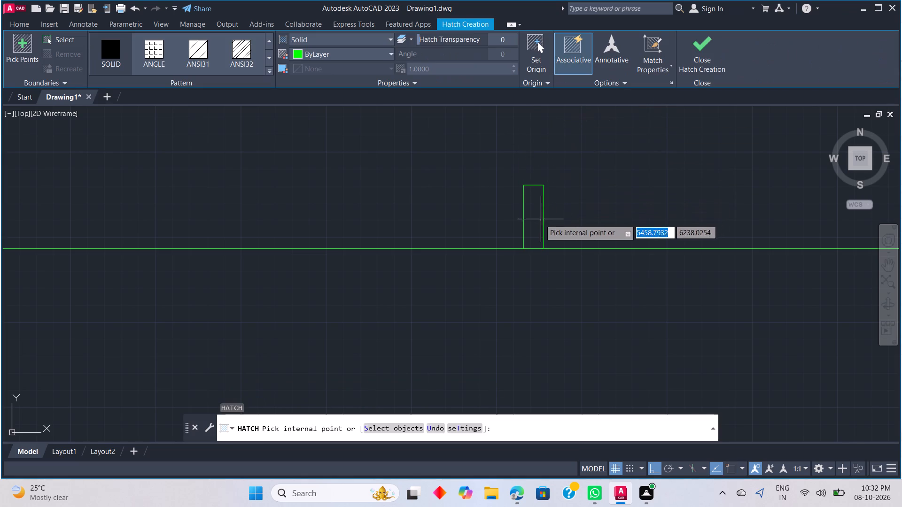
click(538, 220)
scroll(548, 269, down, 4)
scroll(564, 305, down, 1)
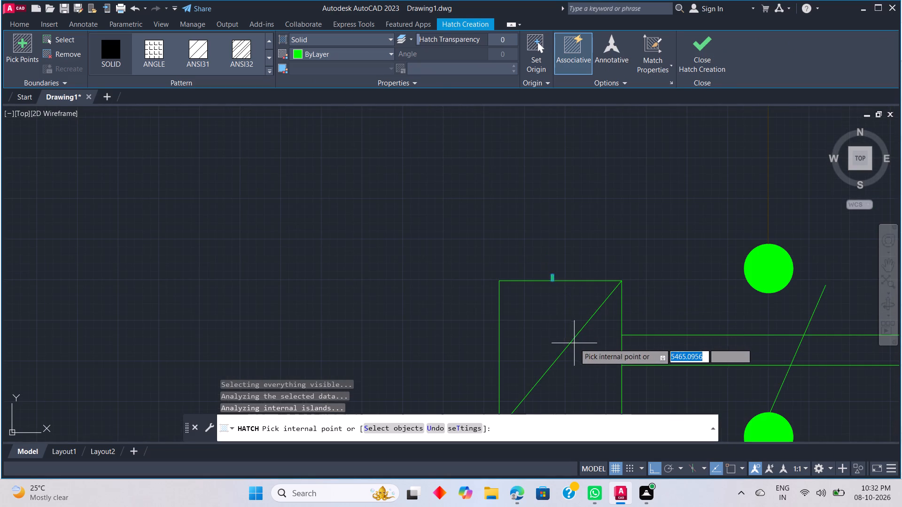
middle_click(575, 344)
middle_drag(564, 319, 538, 227)
scroll(547, 328, up, 2)
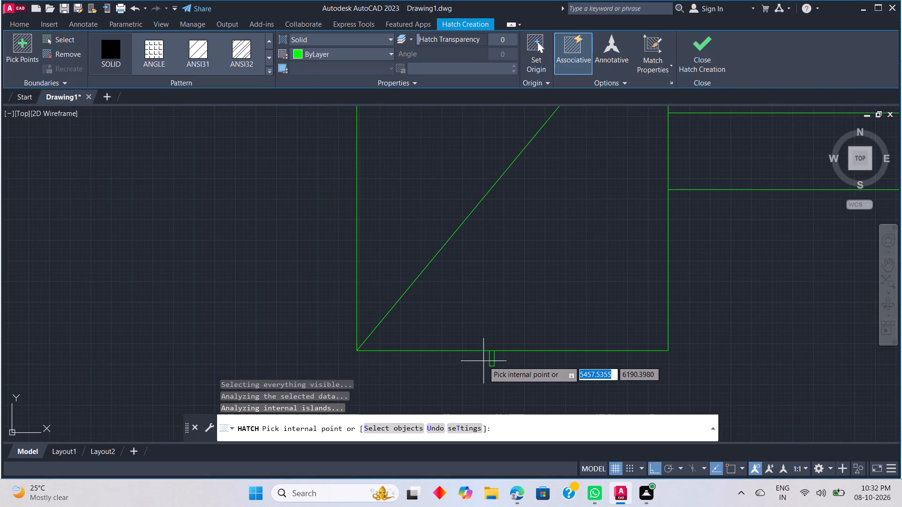
click(493, 357)
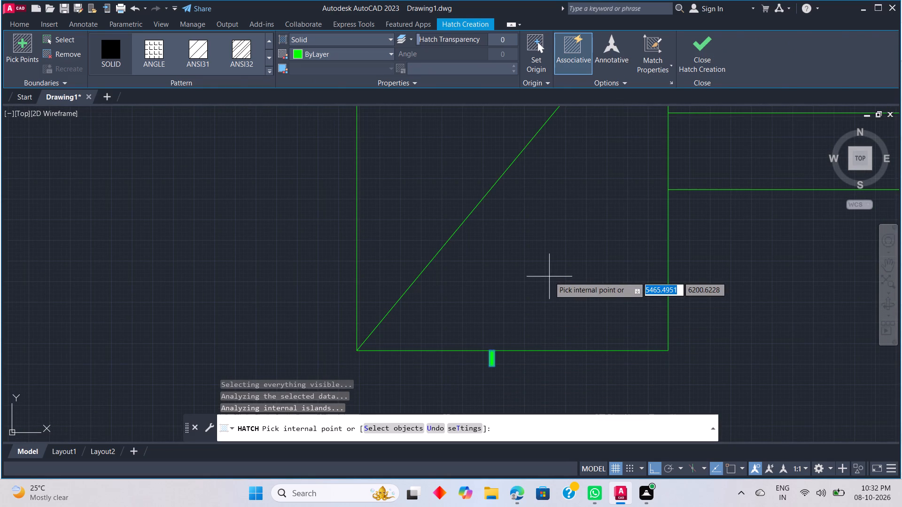
key(Escape)
On Layer2, draw a line from the third vertical drop below the orange circles leftward past the rectangle, with a leg about 117 units down.
scroll(546, 277, down, 3)
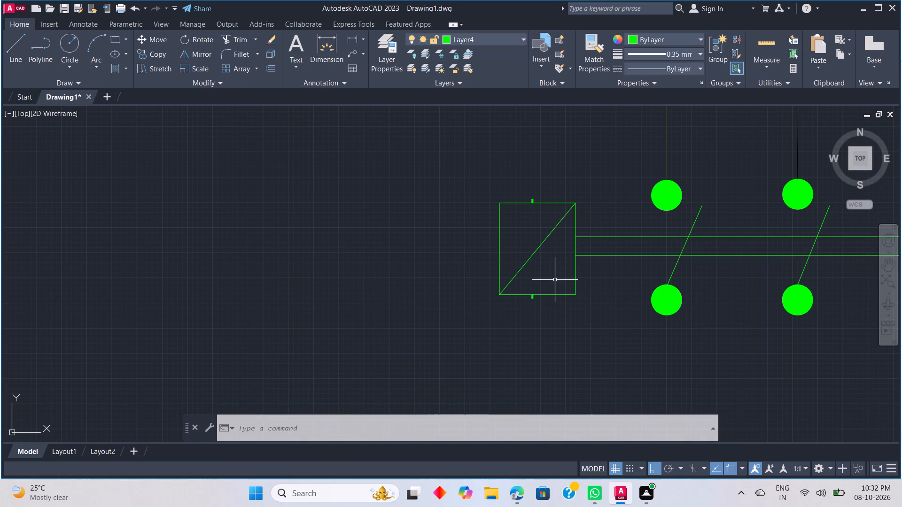
scroll(601, 263, down, 2)
middle_drag(602, 266, 577, 266)
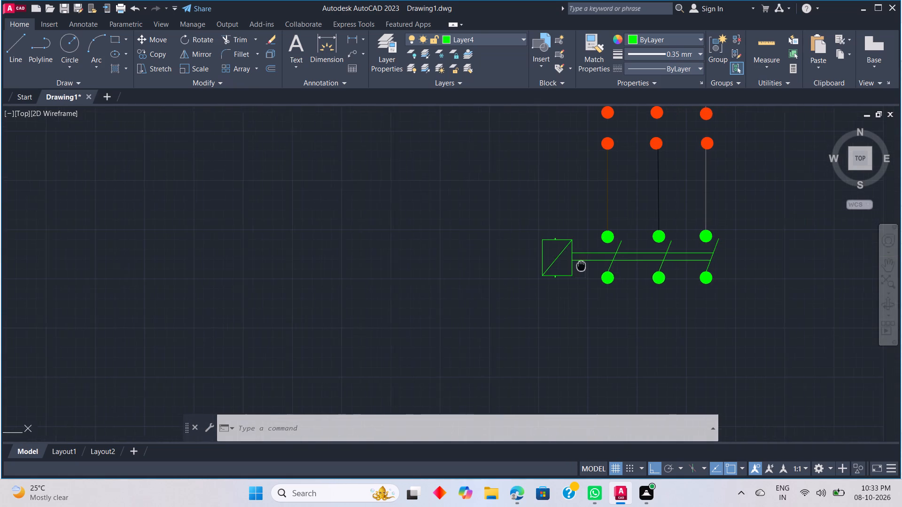
middle_drag(577, 266, 472, 265)
middle_click(463, 264)
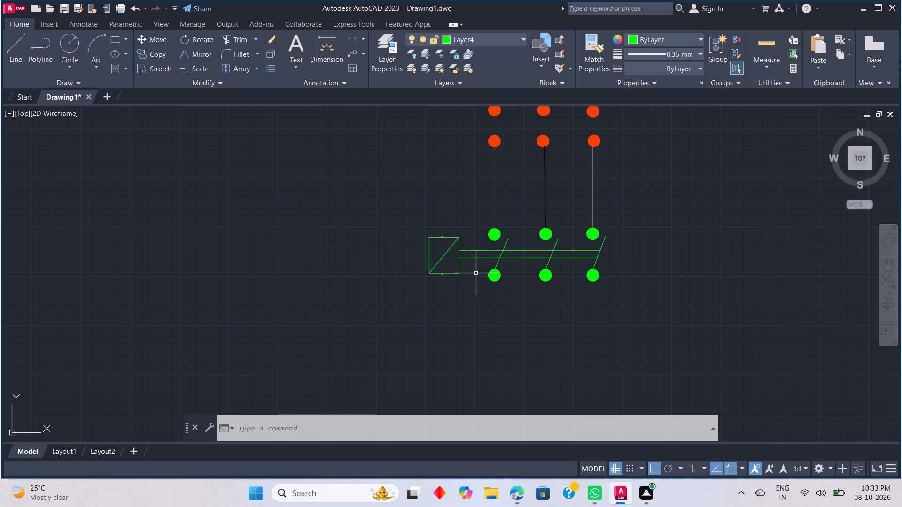
scroll(471, 269, down, 2)
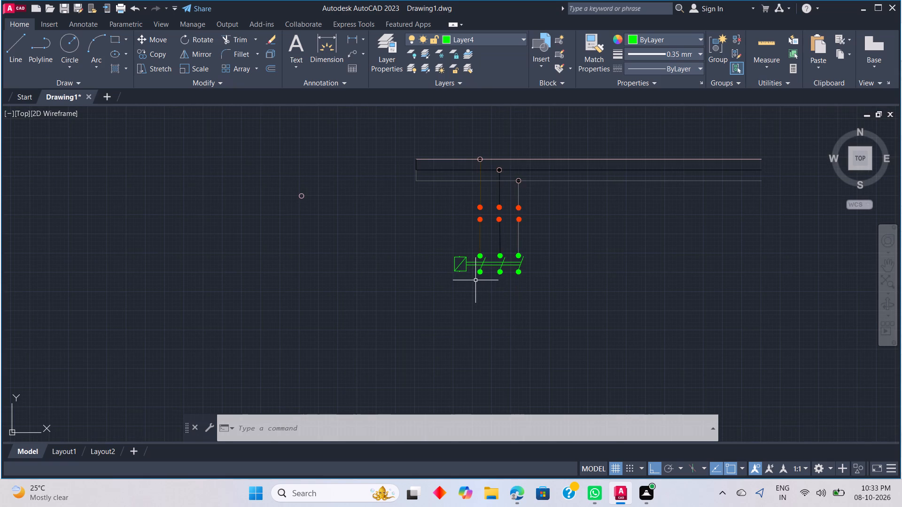
scroll(508, 227, up, 2)
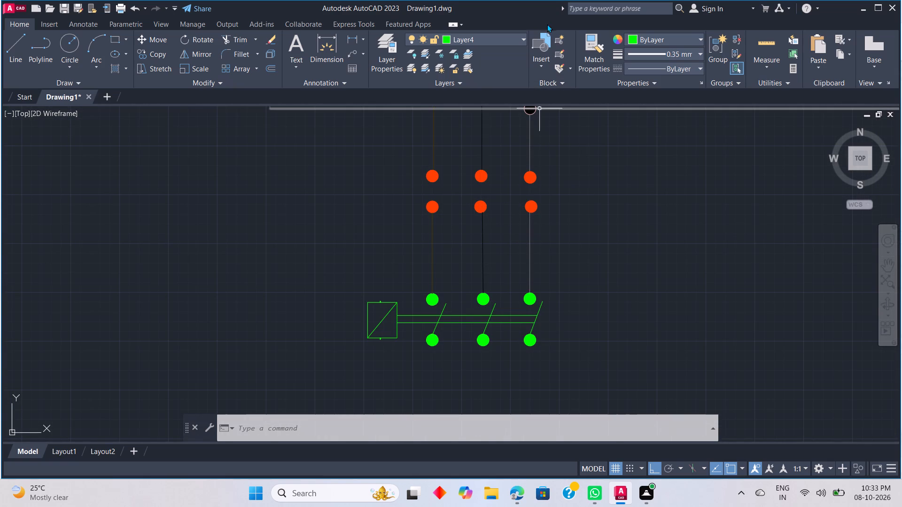
click(522, 40)
click(494, 81)
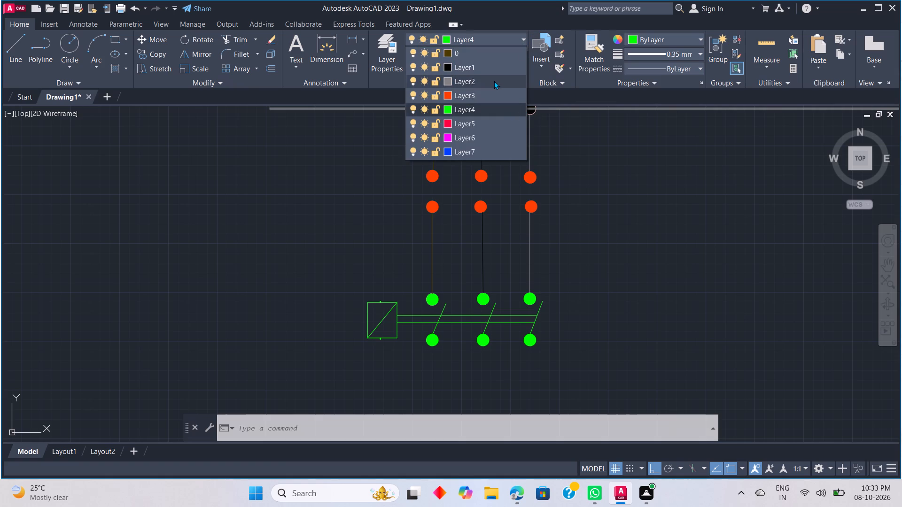
click(687, 38)
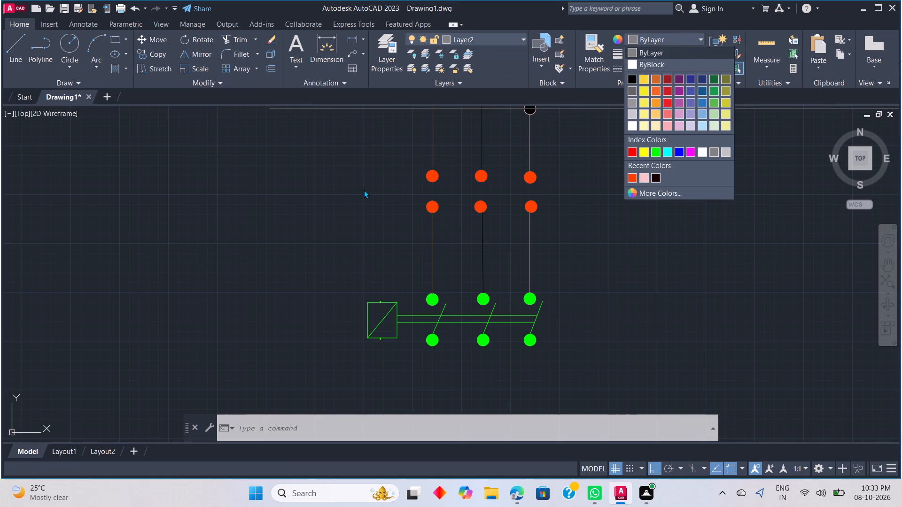
click(352, 189)
key(l)
key(space)
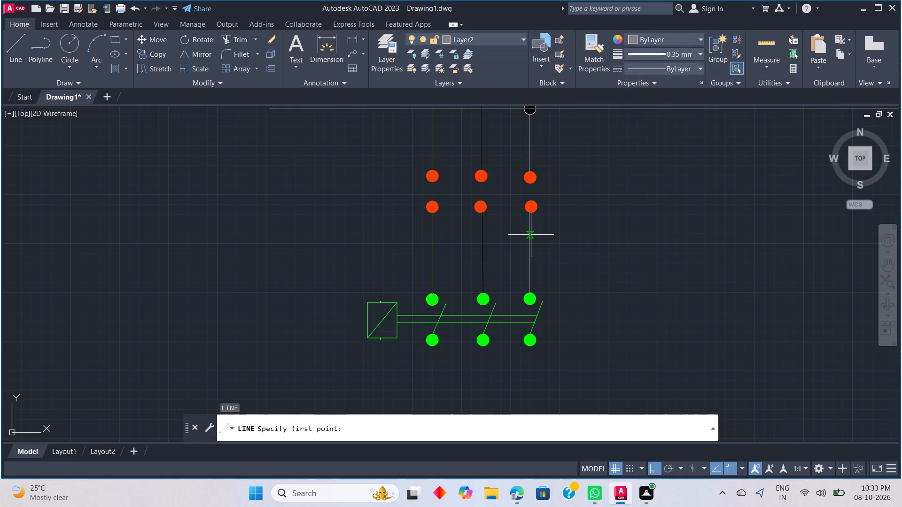
click(531, 235)
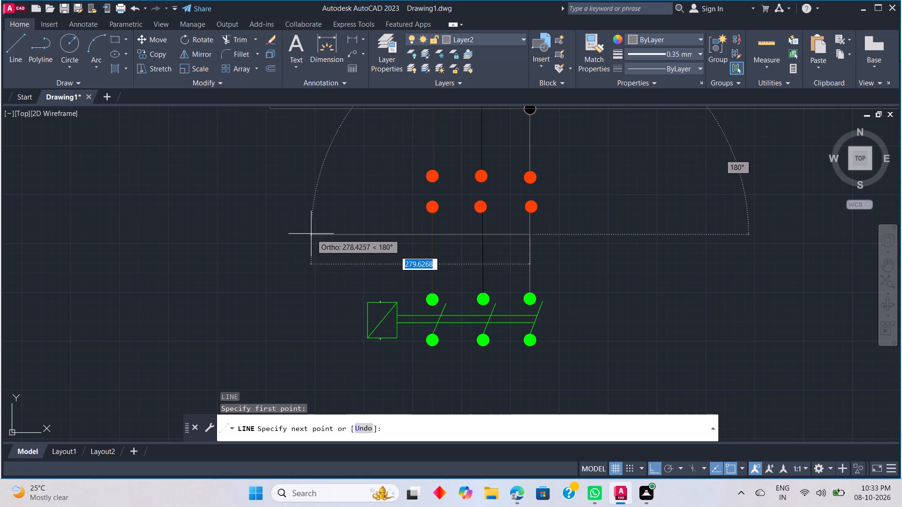
click(271, 235)
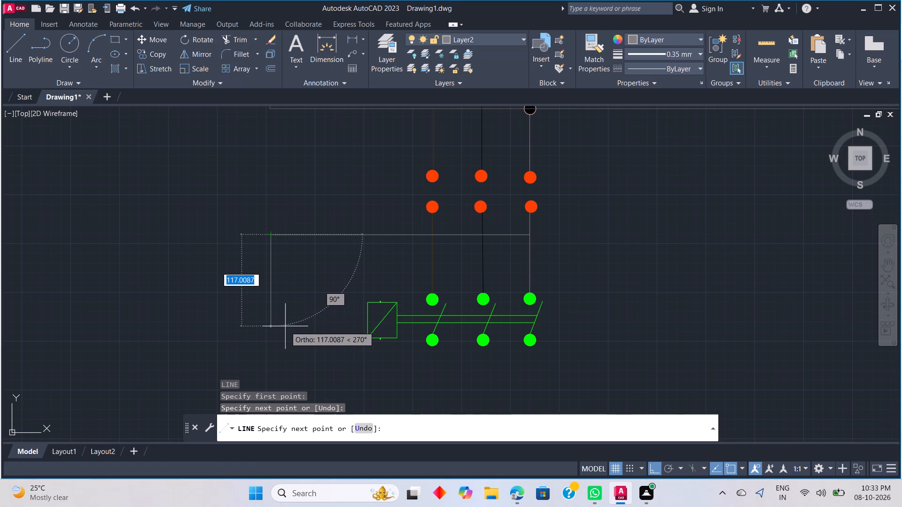
click(285, 326)
key(Escape)
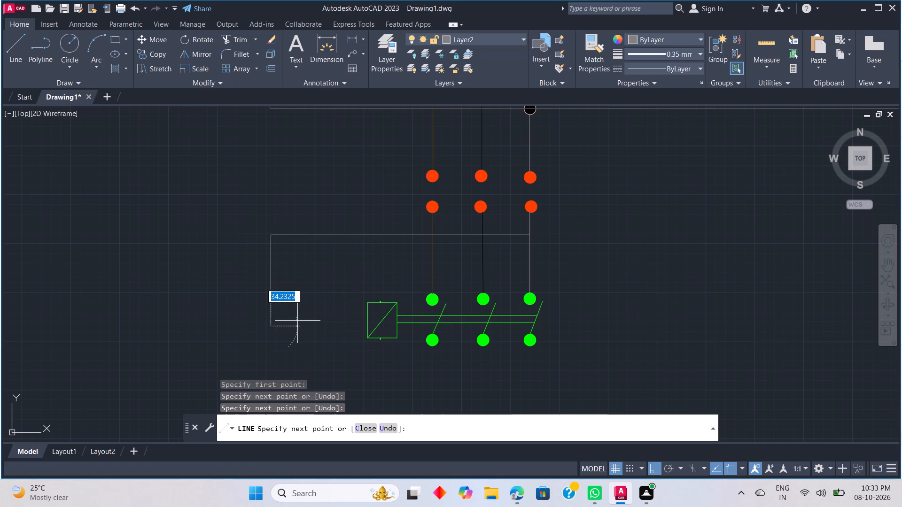
key(grave)
key(Escape)
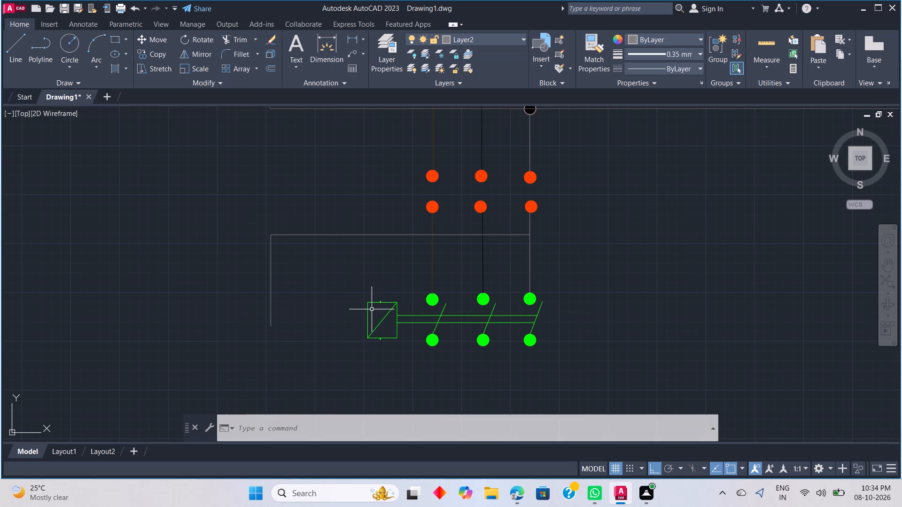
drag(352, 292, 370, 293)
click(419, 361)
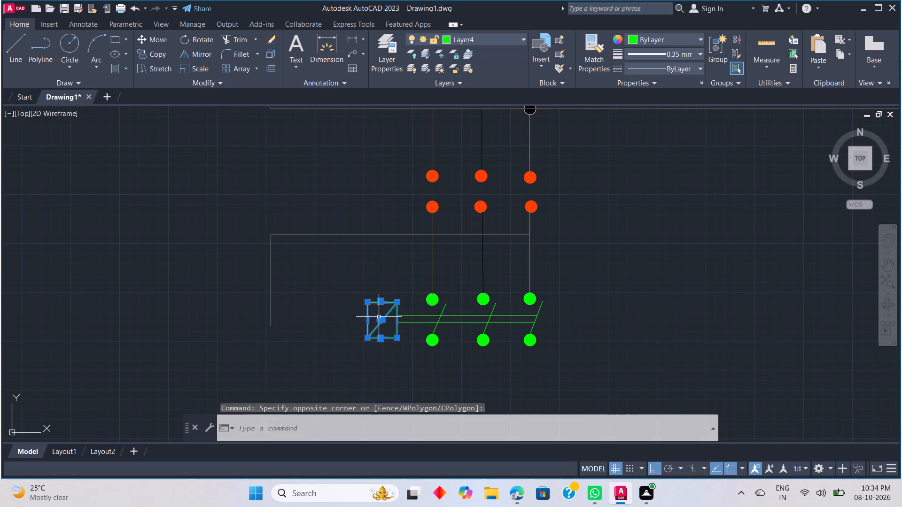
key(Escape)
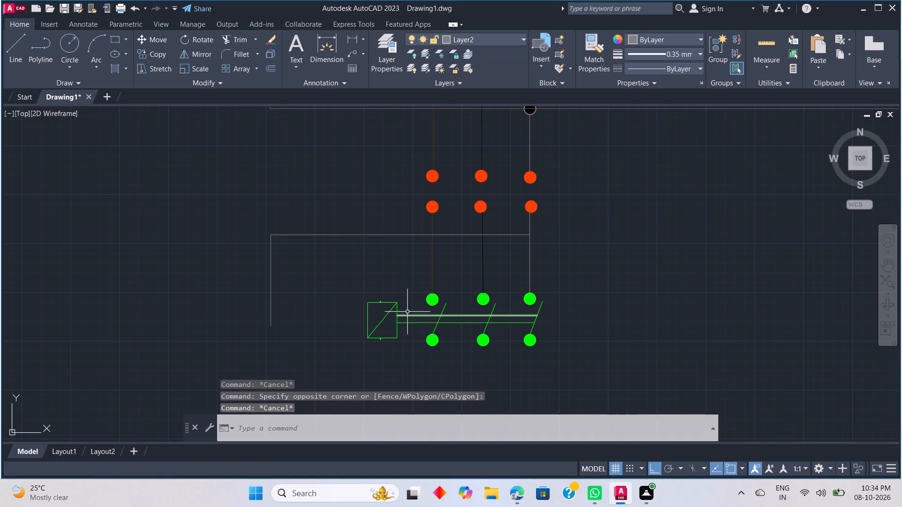
Draw a vertical helper line across the double lines between the rectangle and the first pair of green circles.
text(L)
key(space)
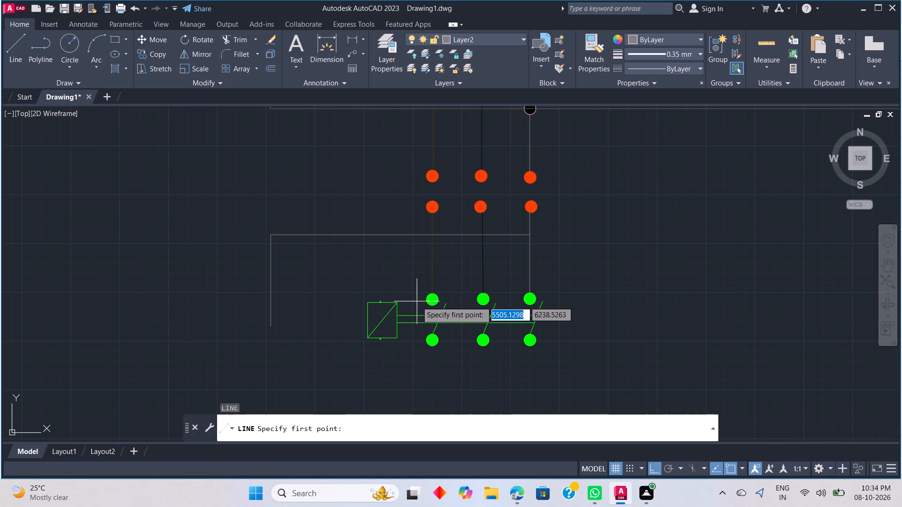
click(417, 301)
click(428, 359)
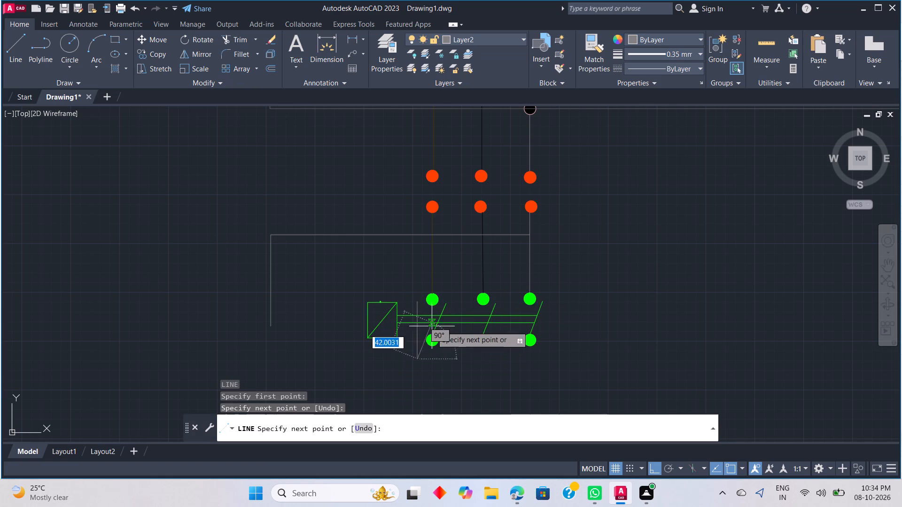
key(Escape)
Trim the double lines between the helper line and the first switch line, and trim away the helper line itself.
key(t)
text(RC)
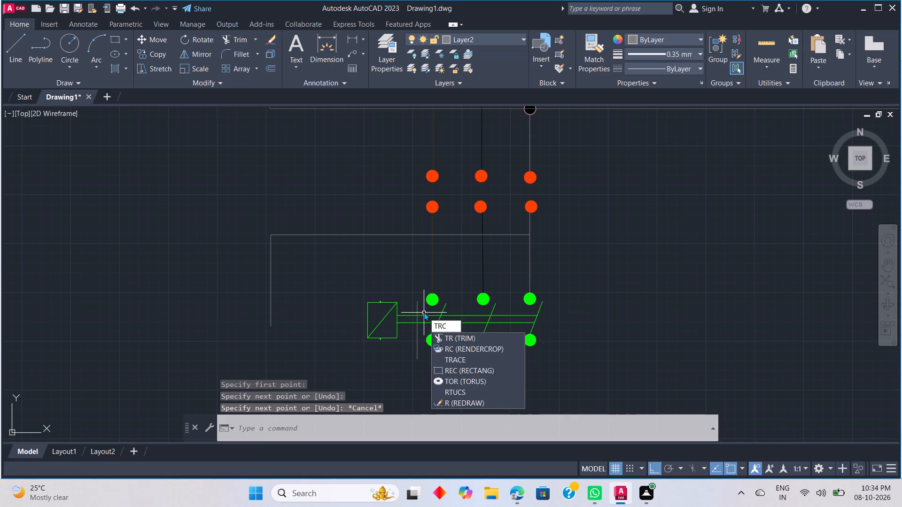
key(BackSpace)
key(space)
scroll(428, 323, up, 2)
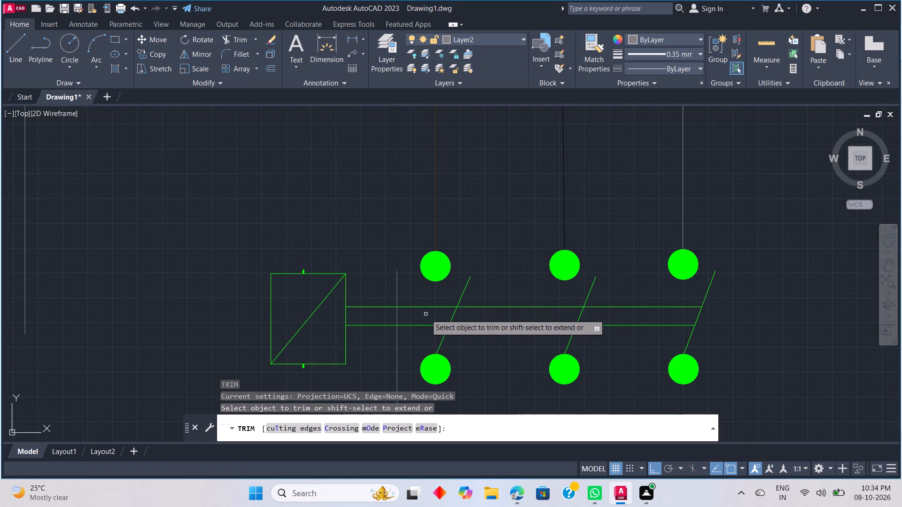
drag(407, 305, 410, 335)
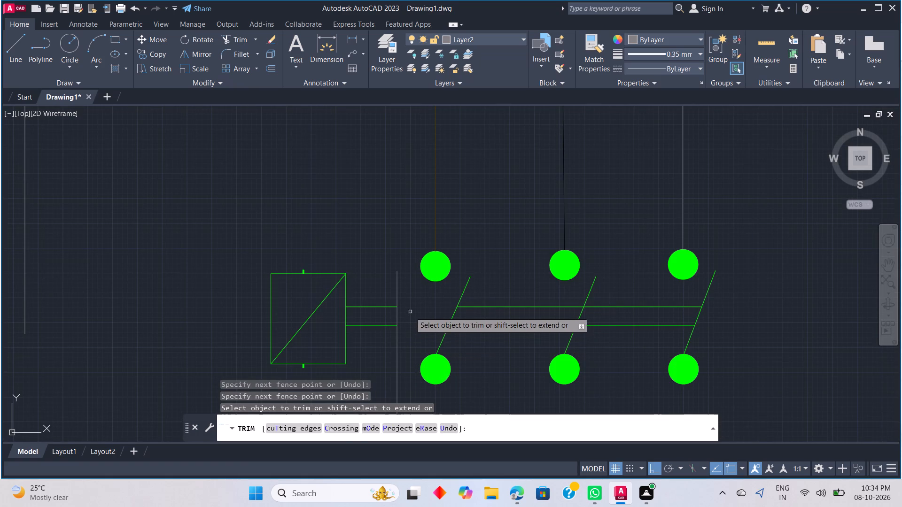
drag(394, 290, 396, 365)
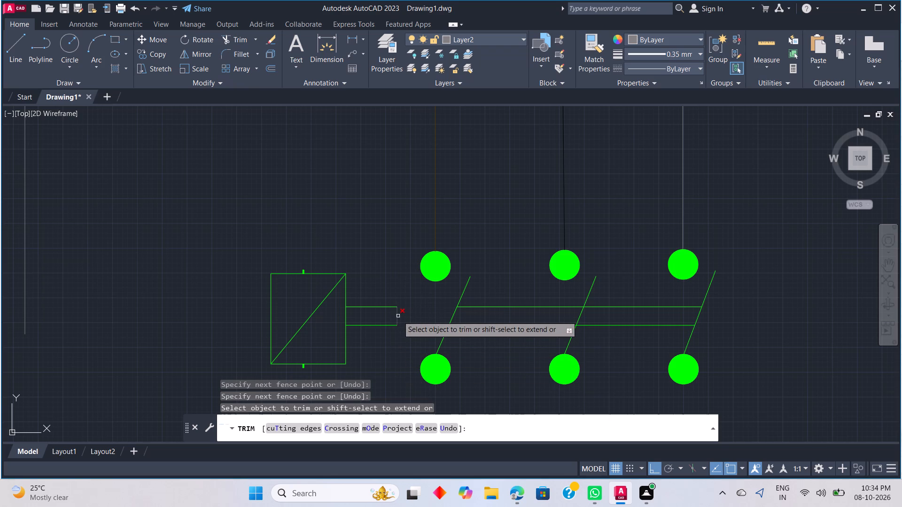
click(397, 316)
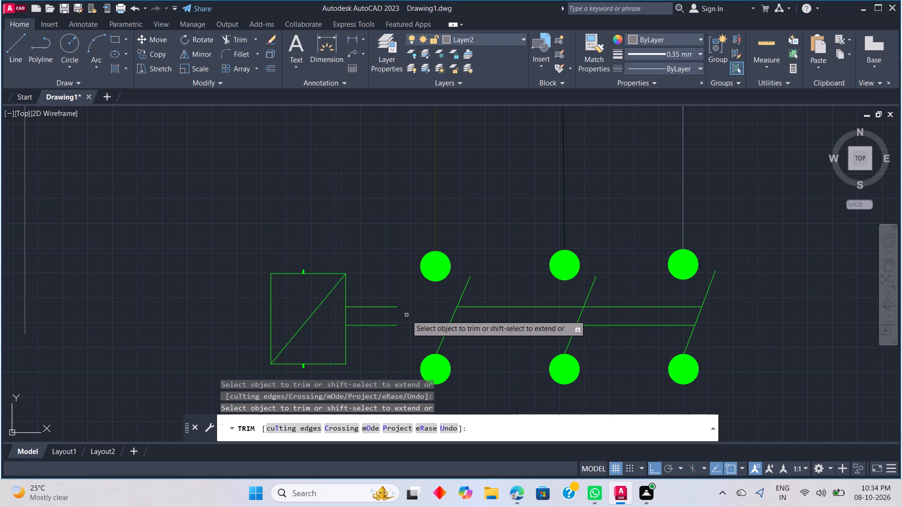
key(Escape)
Move the rectangle with its tabs and stub lines so the upper stub's free end meets the linking line at the first switch line.
click(257, 265)
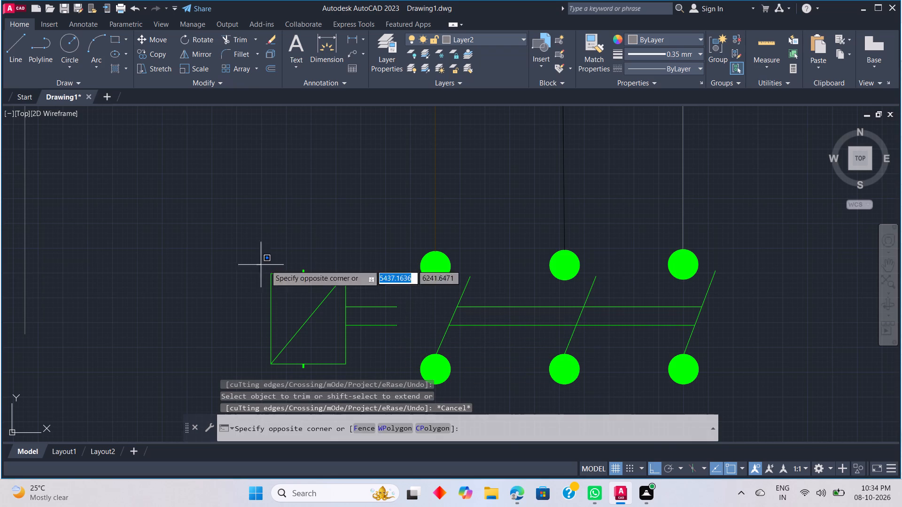
click(400, 377)
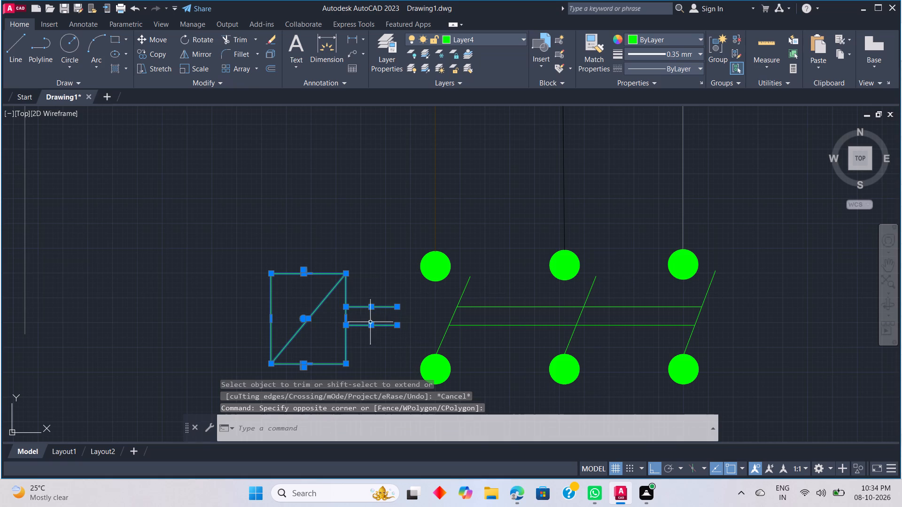
right_click(373, 318)
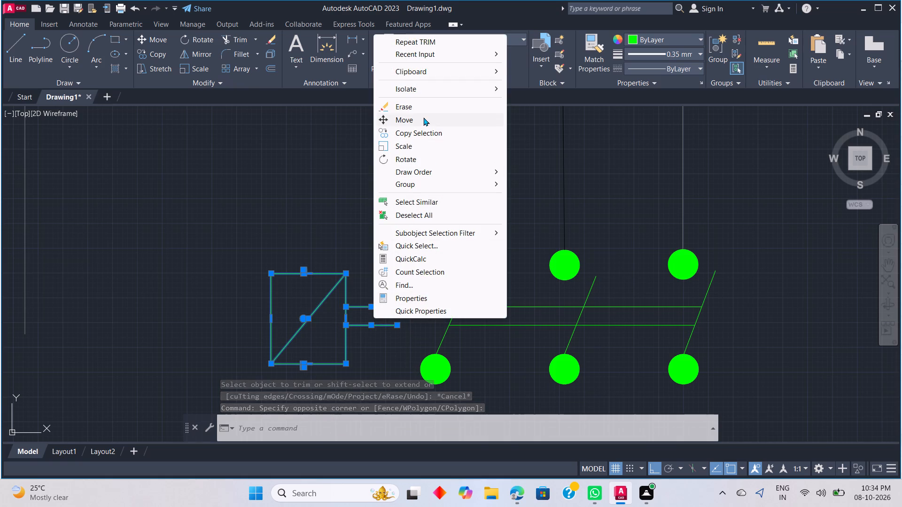
click(423, 117)
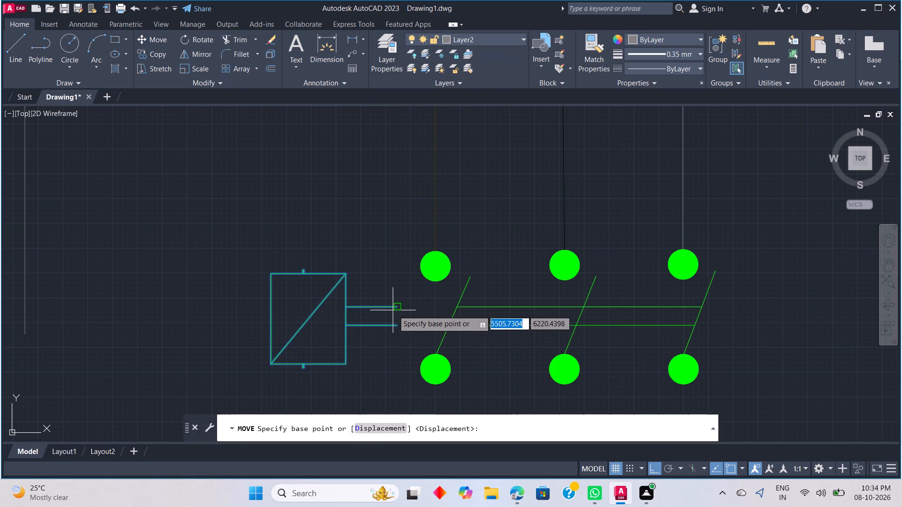
click(395, 307)
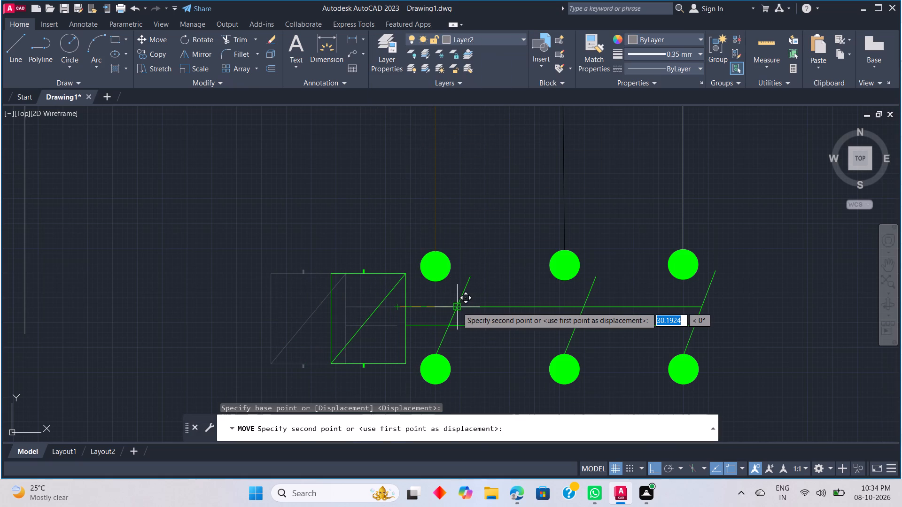
click(458, 307)
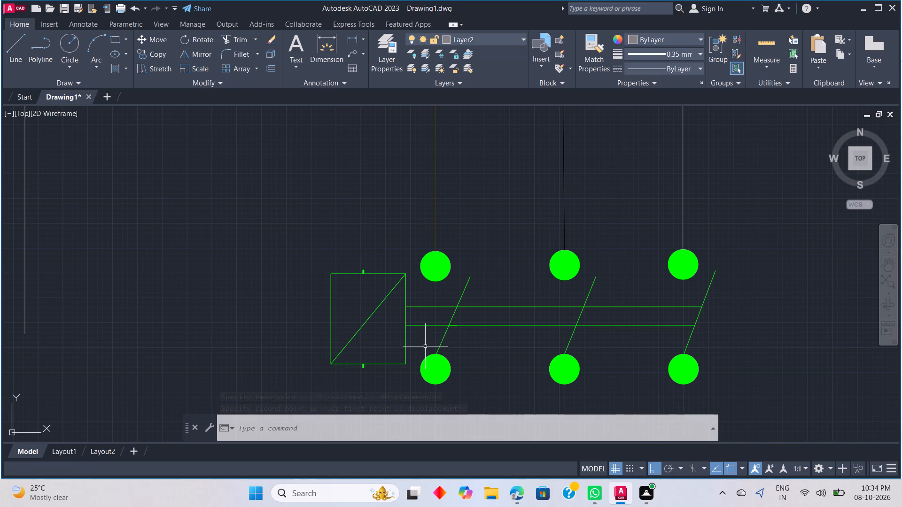
On Layer1, draw a line from the third drop below the Layer2 branch, leftward about 290 units, and down level with that branch's leg end.
scroll(319, 325, down, 2)
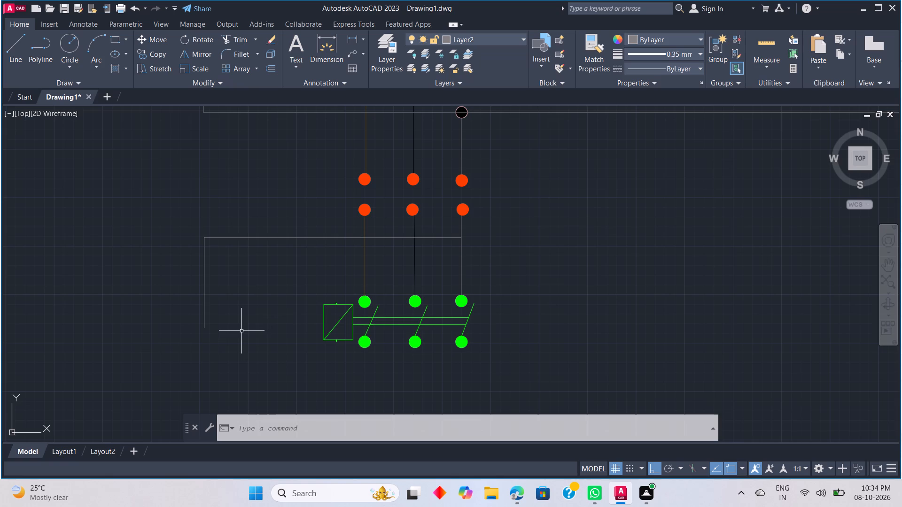
key(l)
key(space)
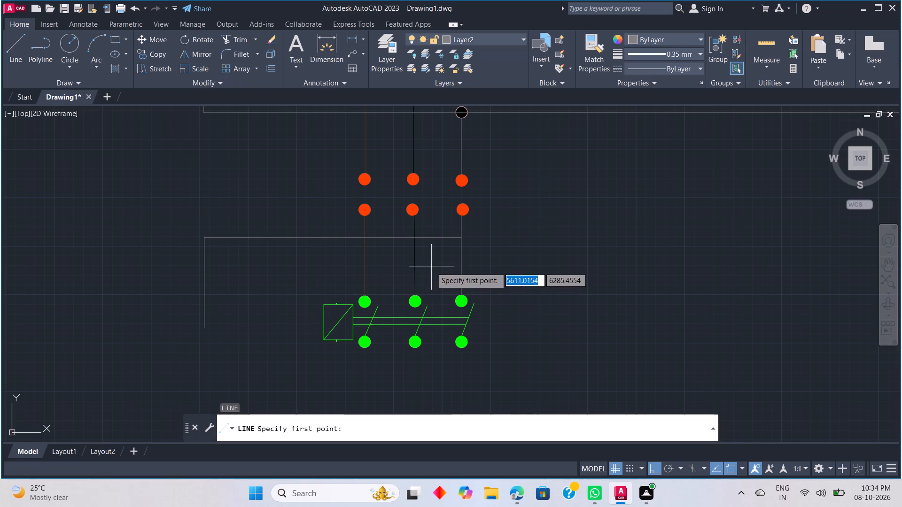
click(501, 38)
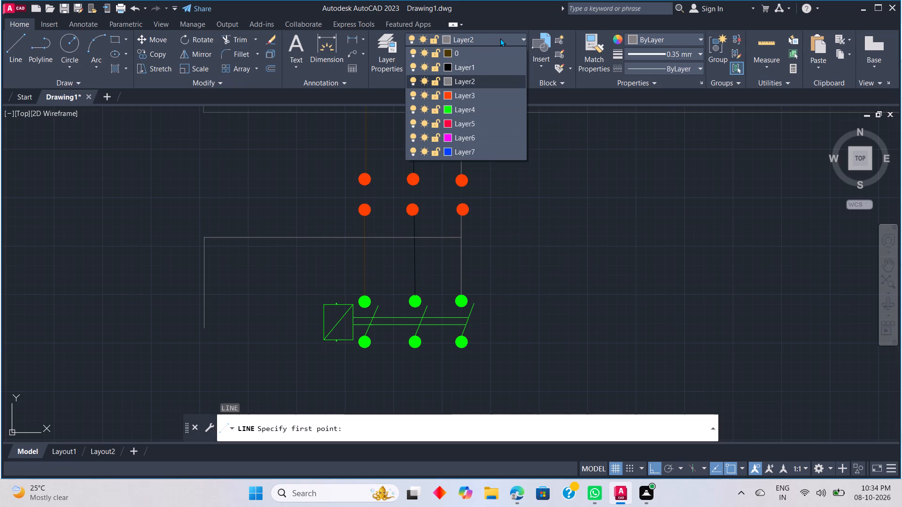
click(463, 71)
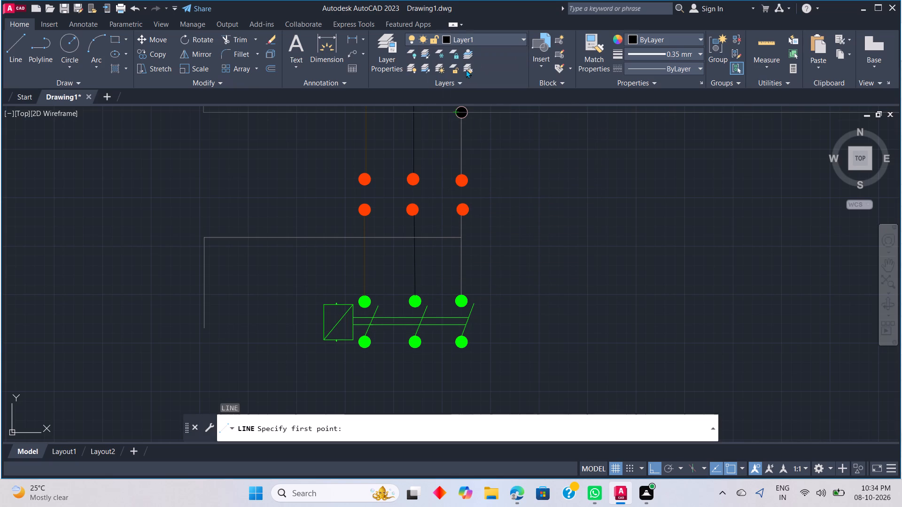
click(463, 249)
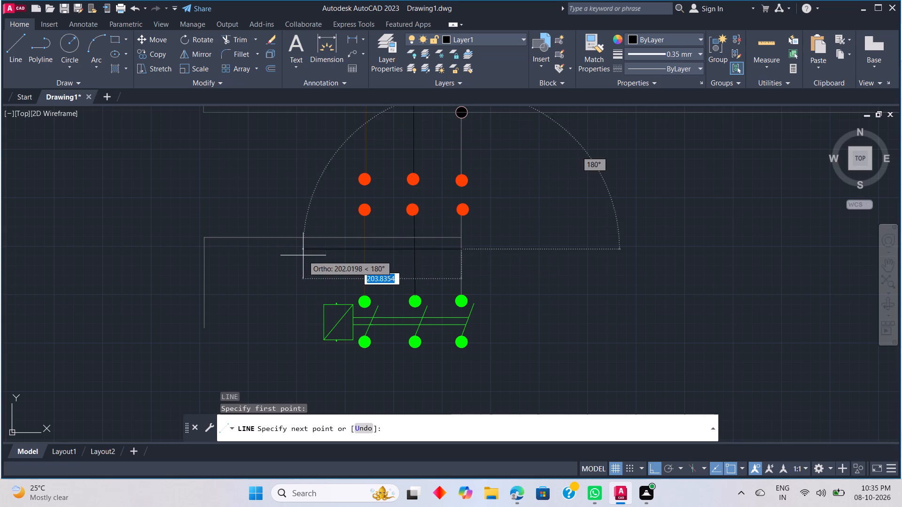
click(233, 253)
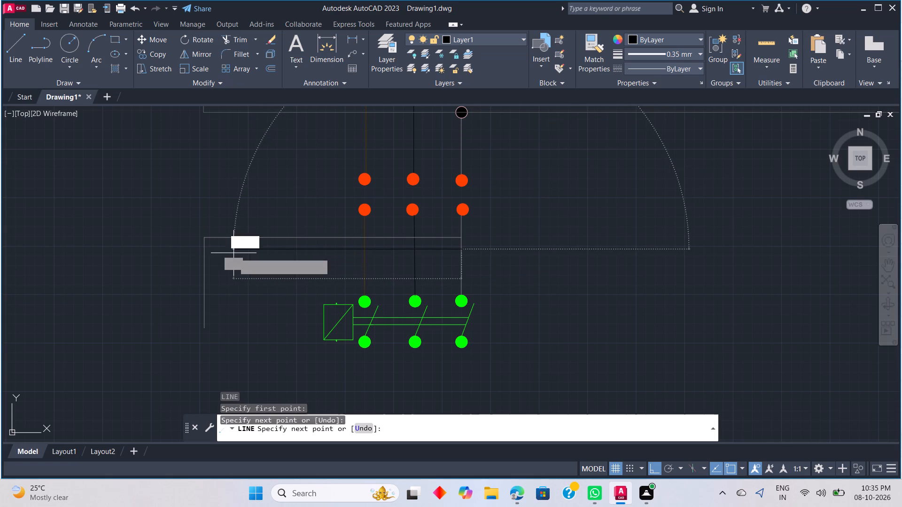
click(241, 326)
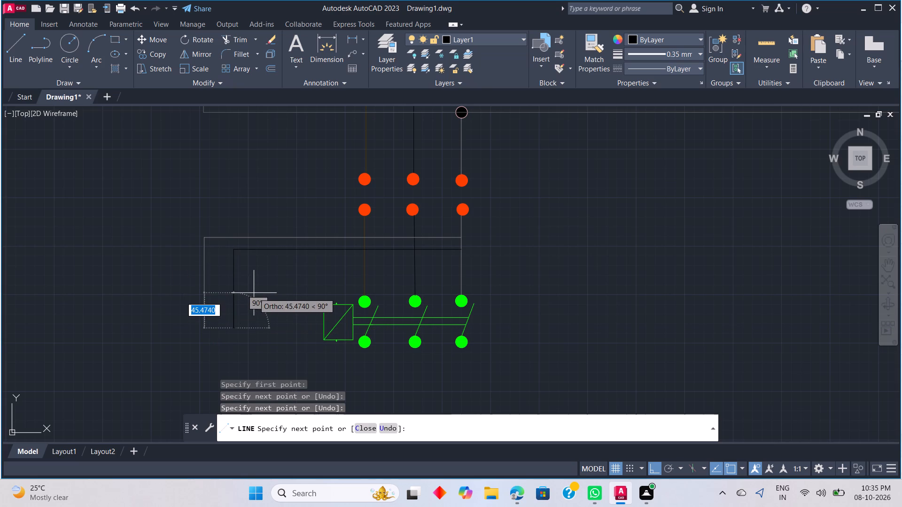
key(Escape)
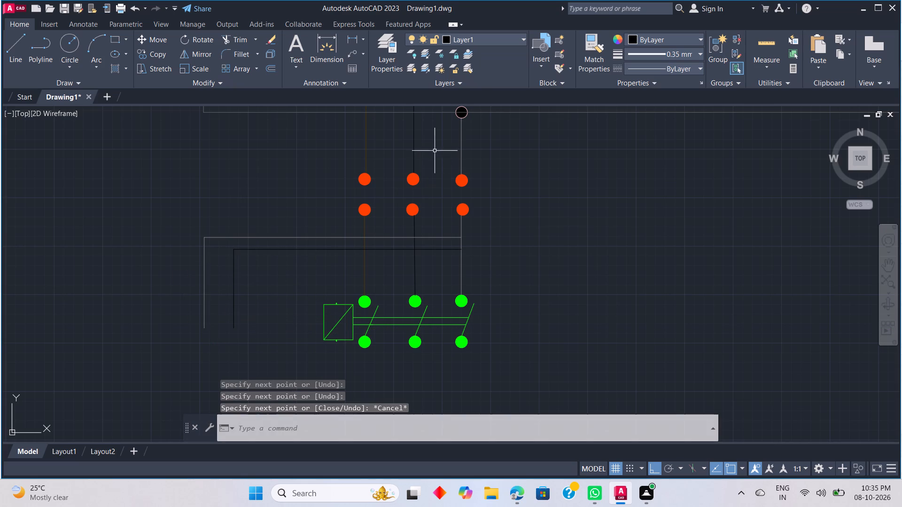
On layer 0, draw a line from the third drop below the Layer1 branch, leftward about 245 units, with a leg about 85 units down.
click(522, 36)
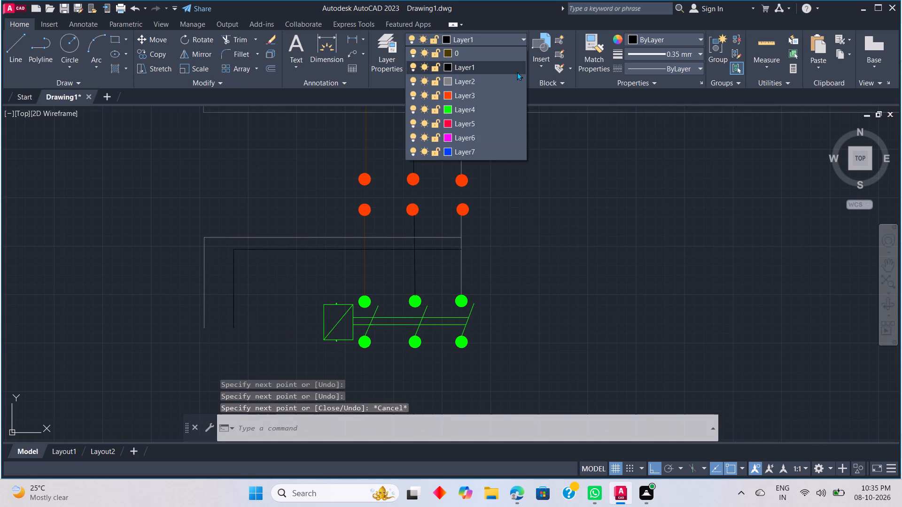
click(511, 56)
text(L L)
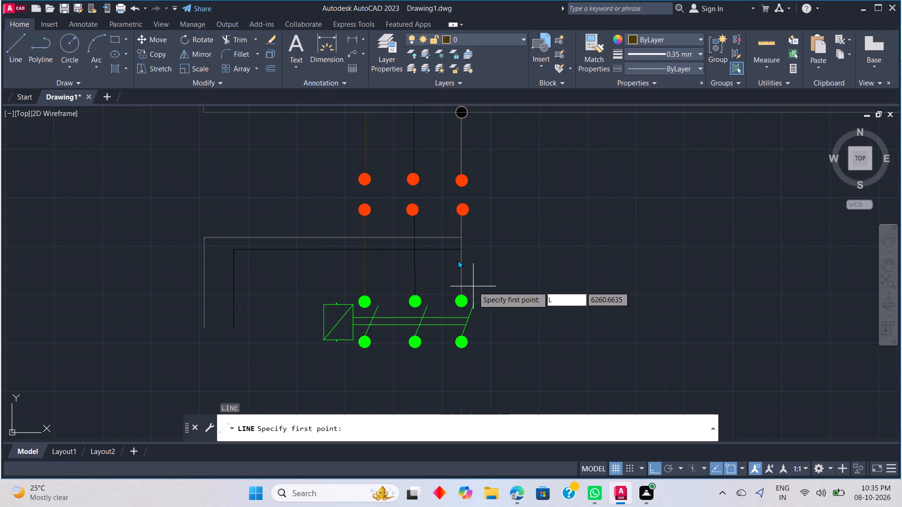
key(space)
key(Escape)
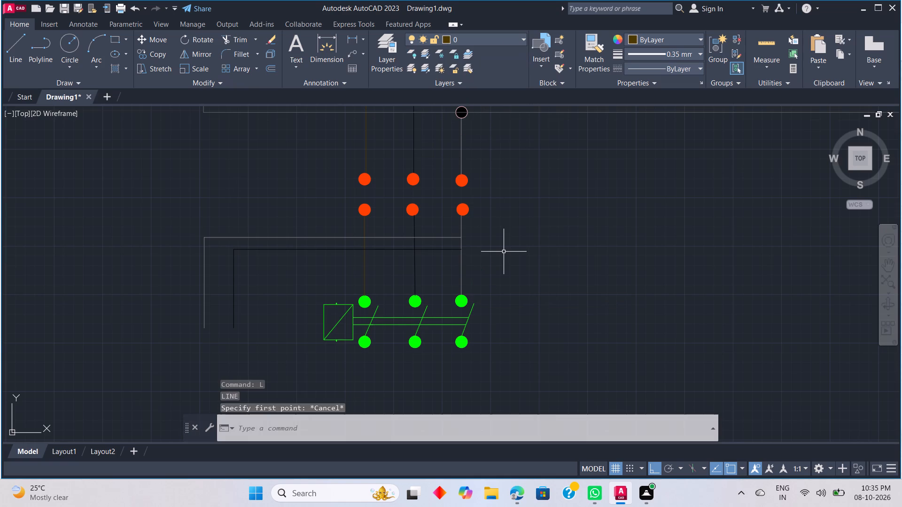
text(L)
key(space)
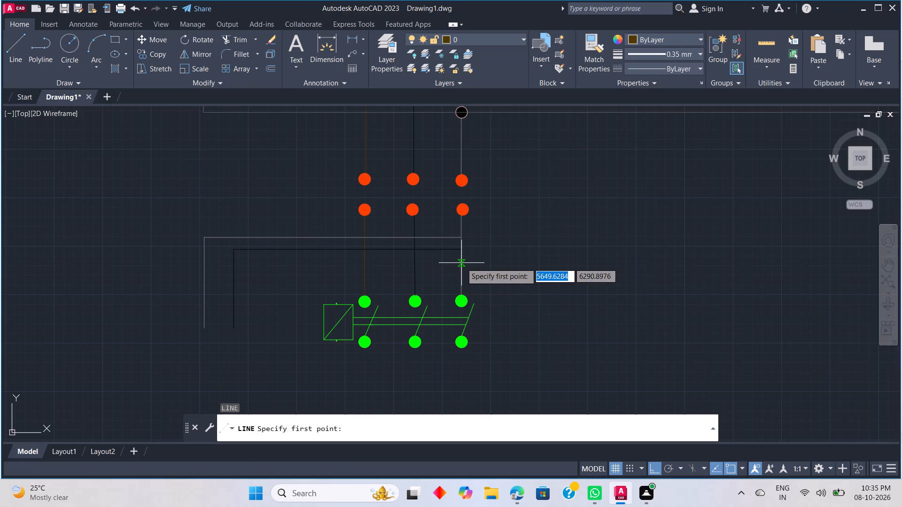
click(461, 263)
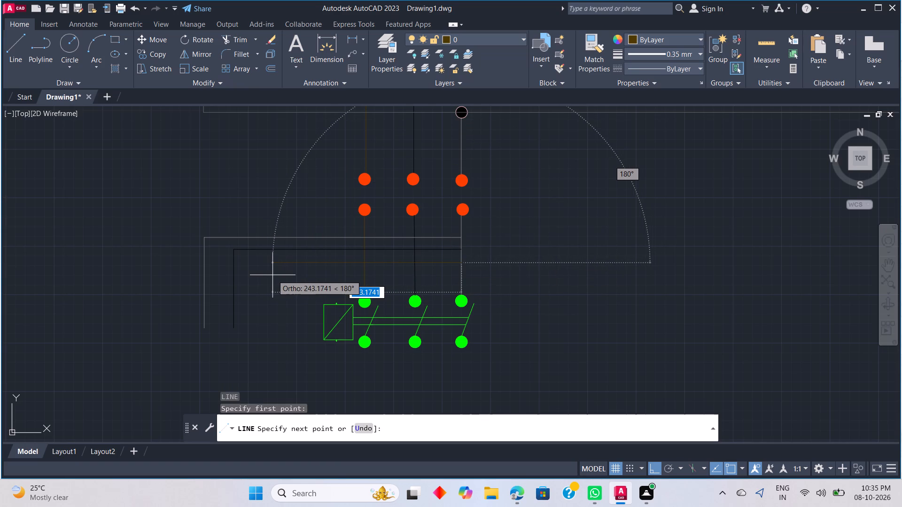
click(269, 275)
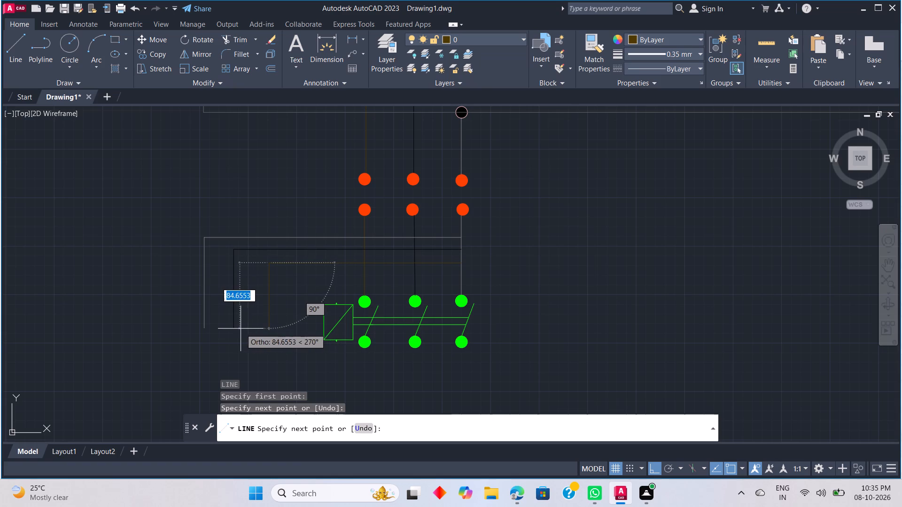
click(264, 327)
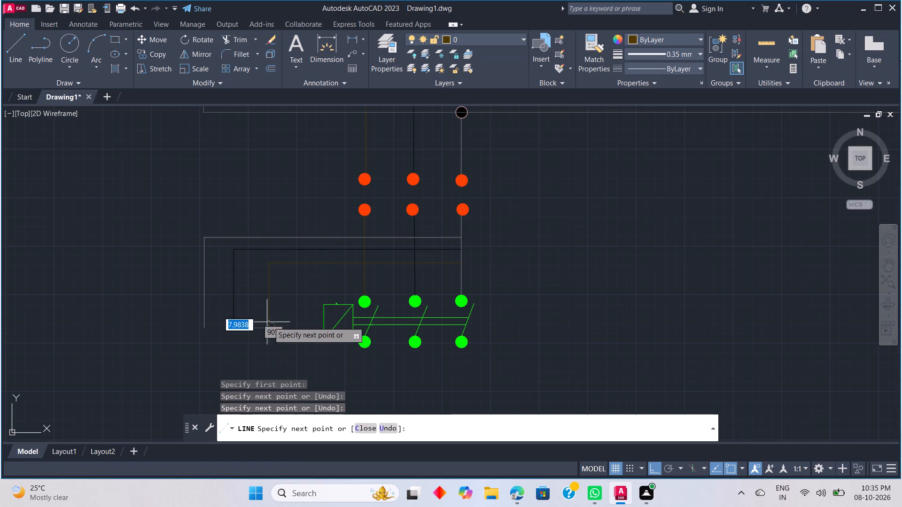
key(Escape)
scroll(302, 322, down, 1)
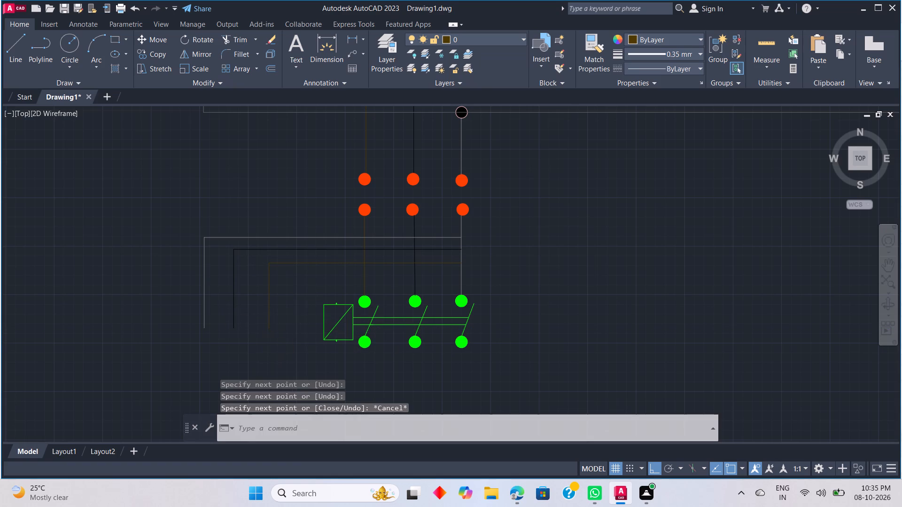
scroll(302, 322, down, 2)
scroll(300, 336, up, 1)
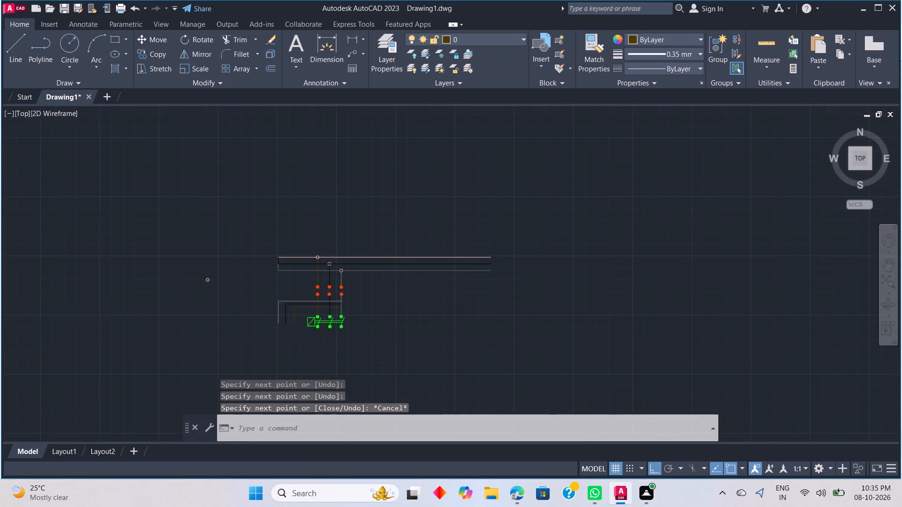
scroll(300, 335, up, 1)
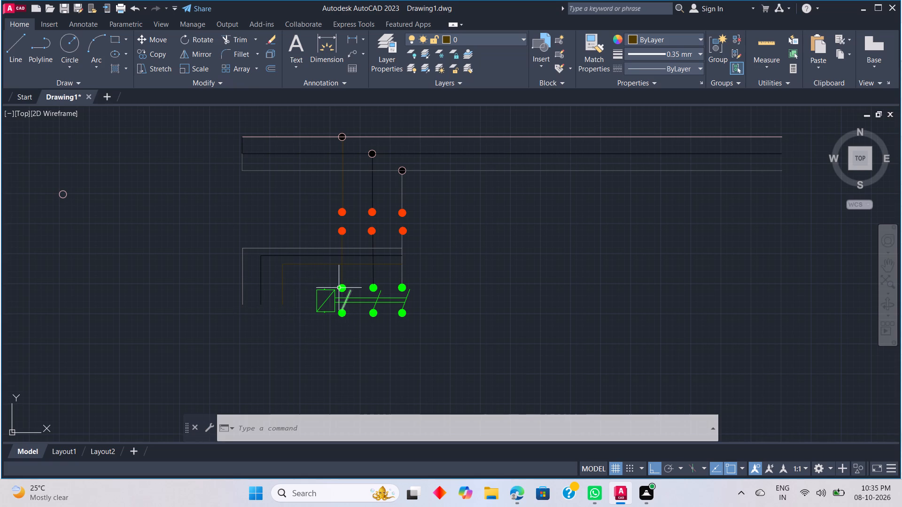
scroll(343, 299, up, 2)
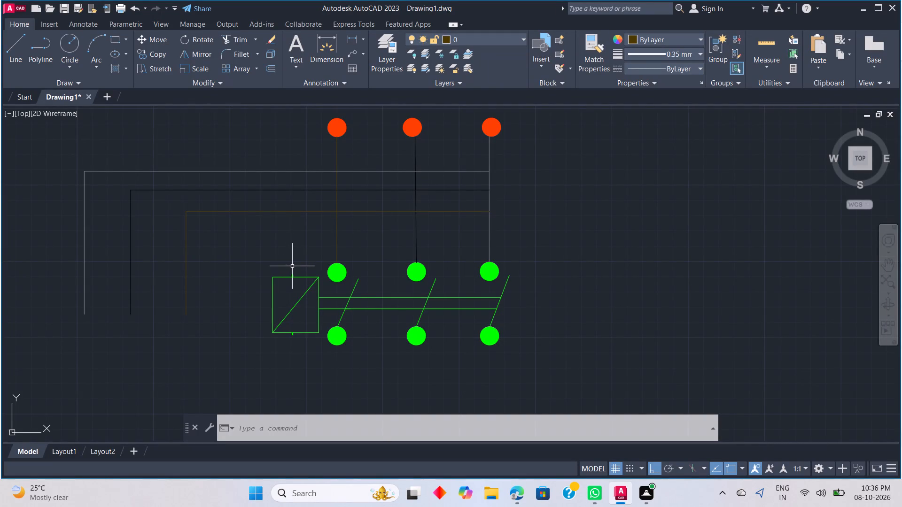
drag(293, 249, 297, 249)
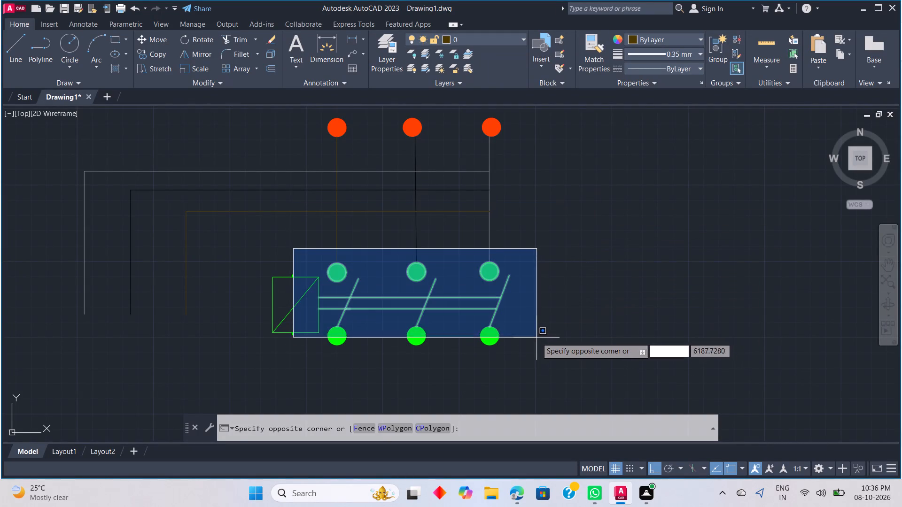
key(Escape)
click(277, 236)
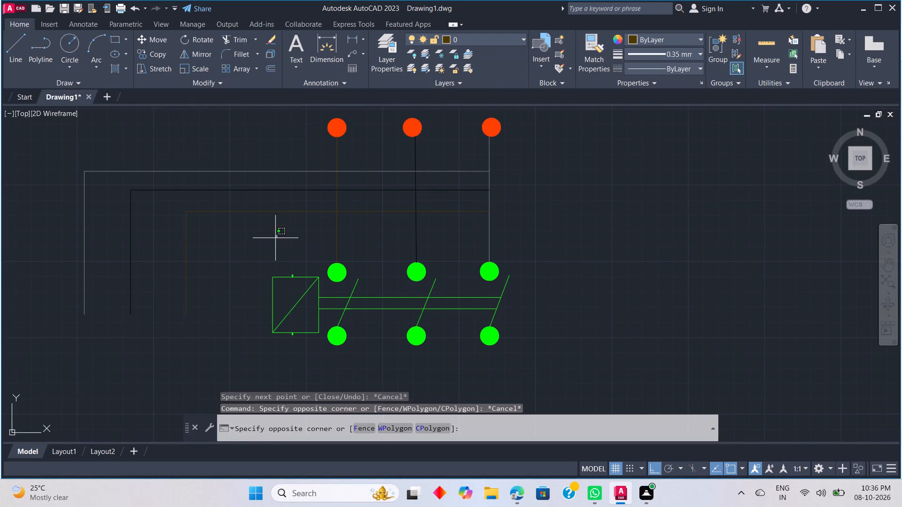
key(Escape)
Copy the divided rectangle, six green circles and linked switch lines about 233 units left, with the middle upper circle's top on the Layer1 leg.
click(246, 242)
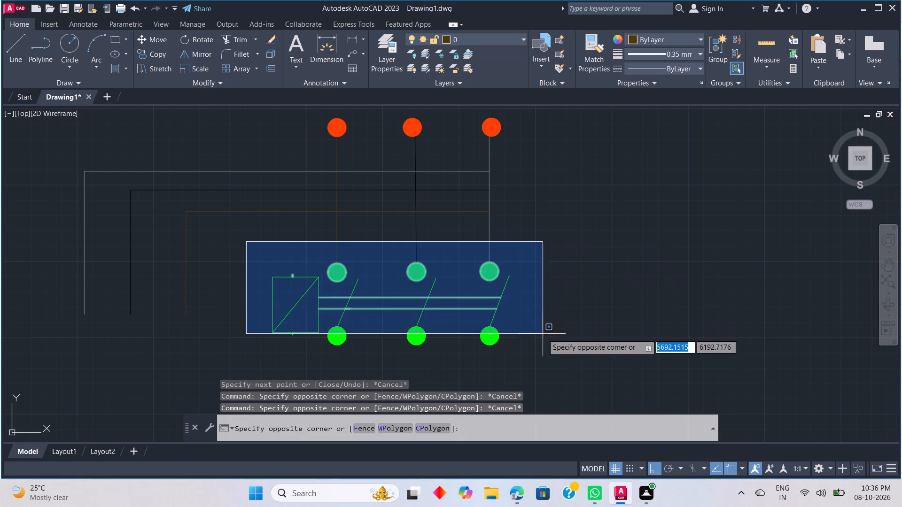
click(546, 366)
right_click(397, 311)
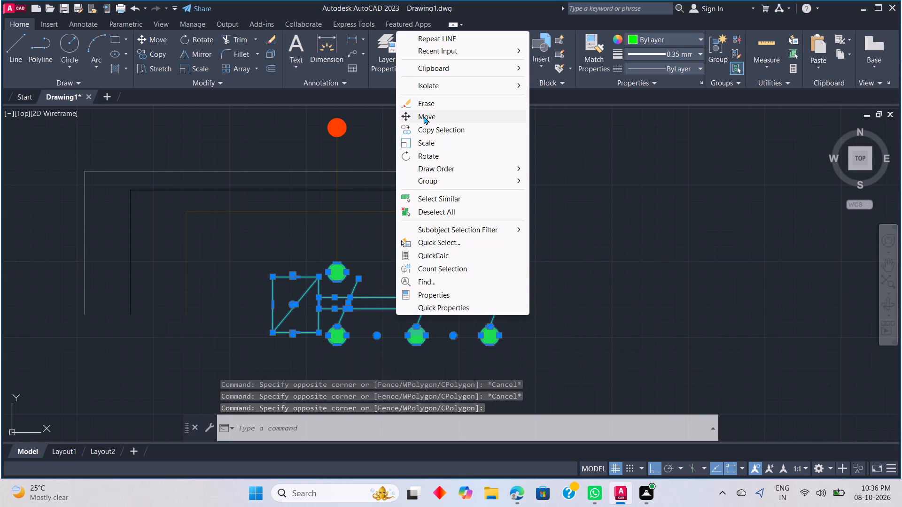
click(433, 131)
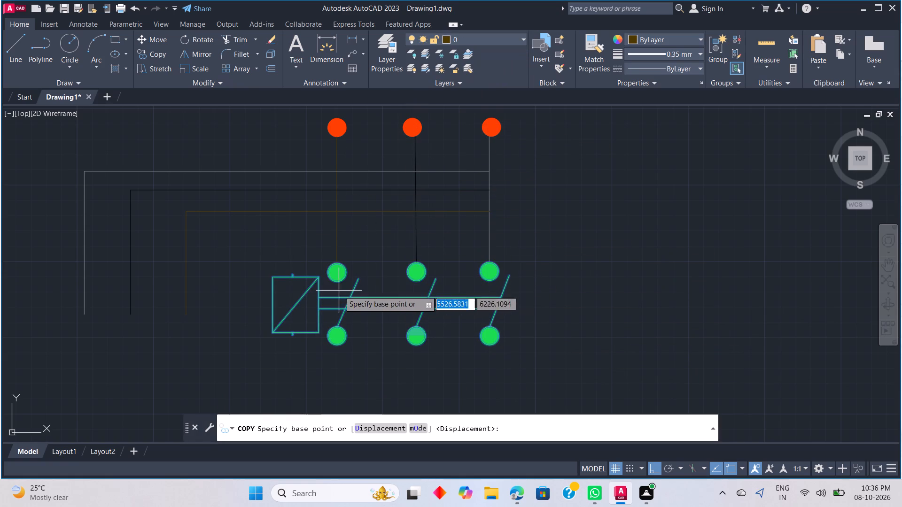
click(416, 263)
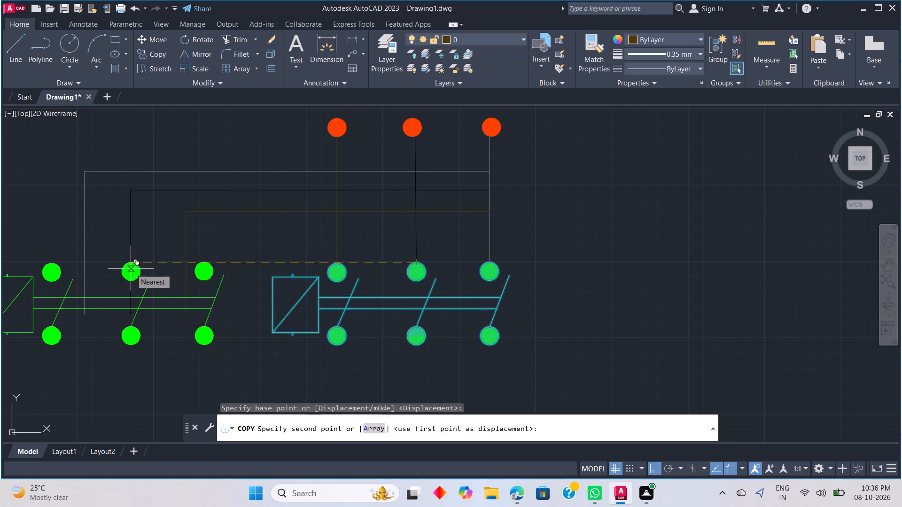
click(131, 269)
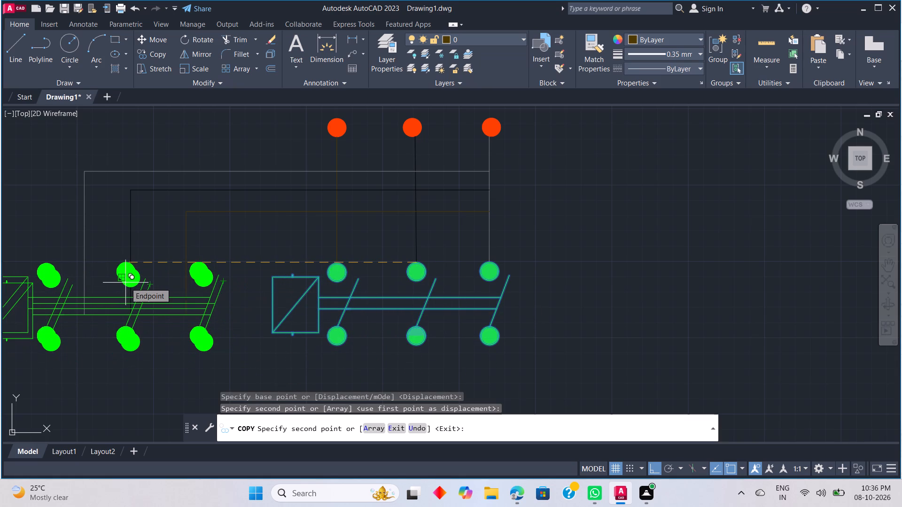
key(ctrl+z)
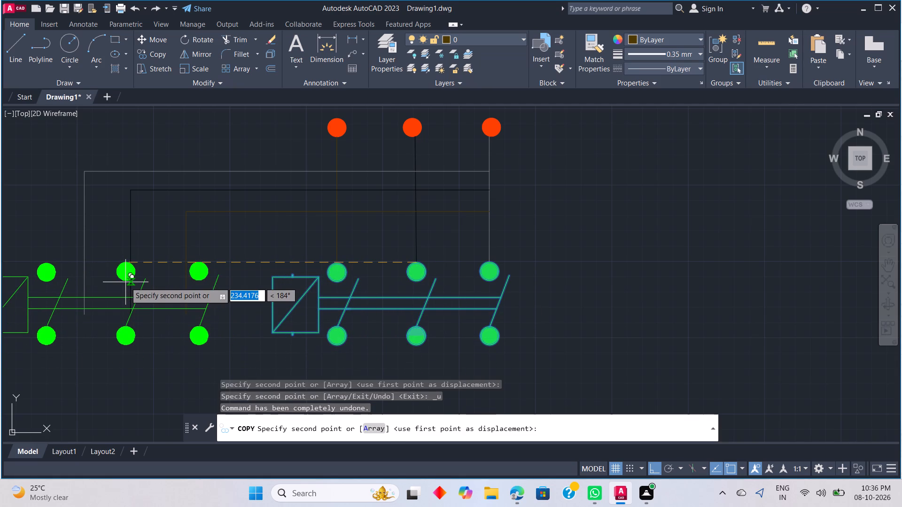
click(125, 282)
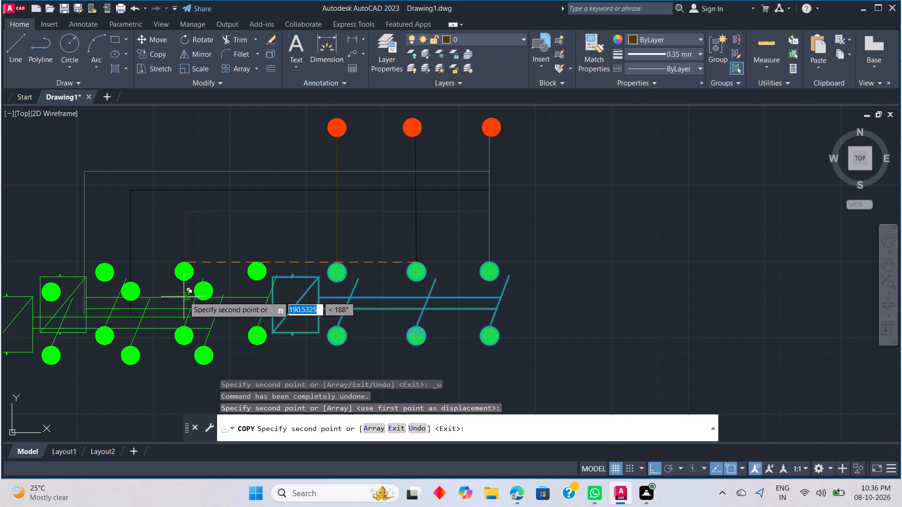
key(ctrl+z)
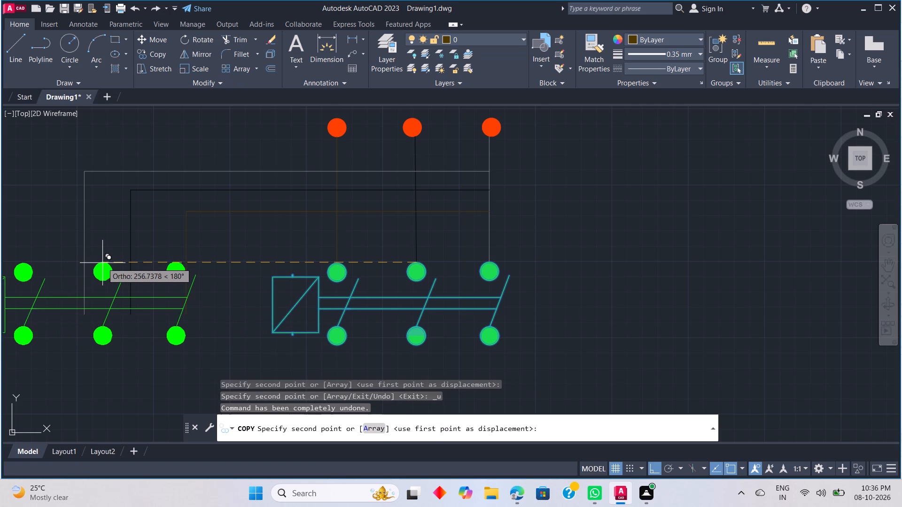
click(102, 263)
key(ctrl+z)
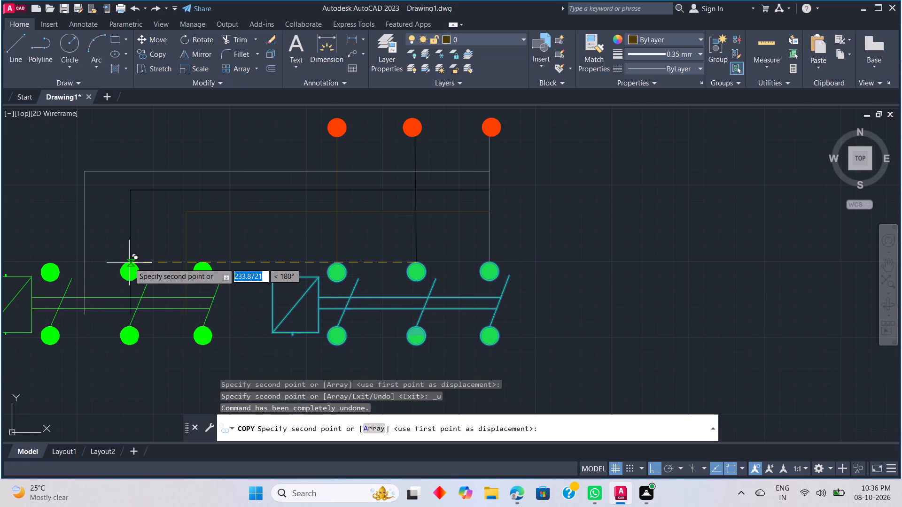
click(129, 263)
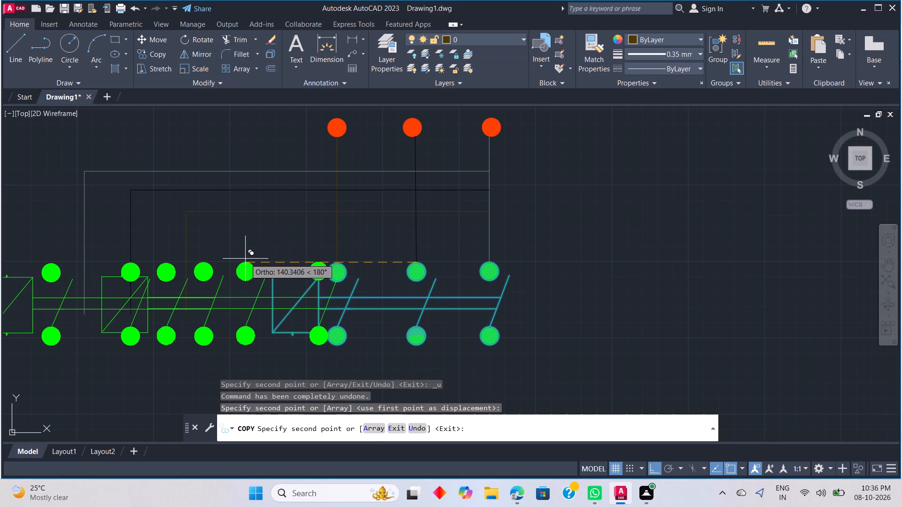
key(Escape)
scroll(241, 304, down, 1)
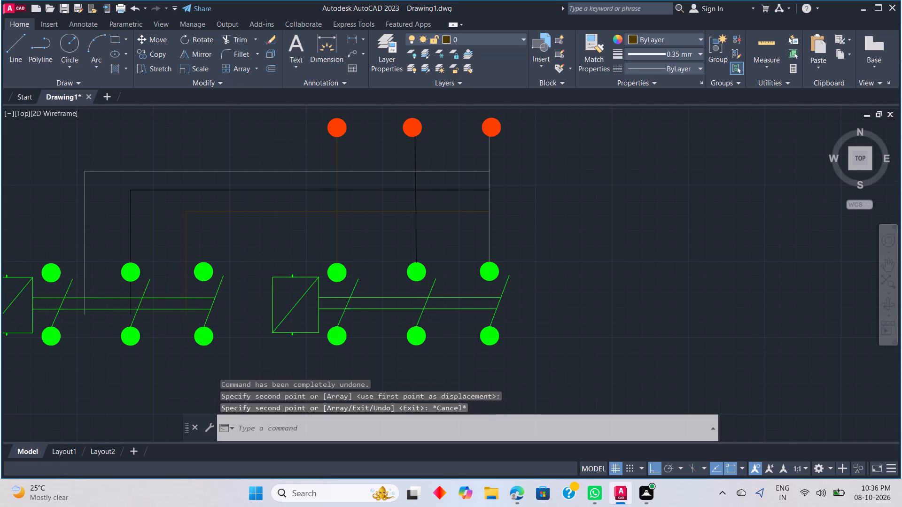
scroll(206, 290, up, 1)
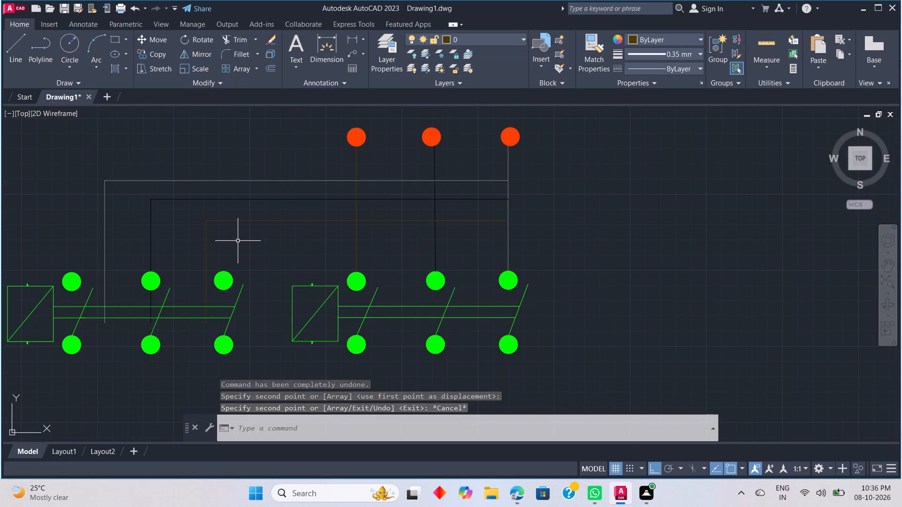
scroll(157, 258, down, 1)
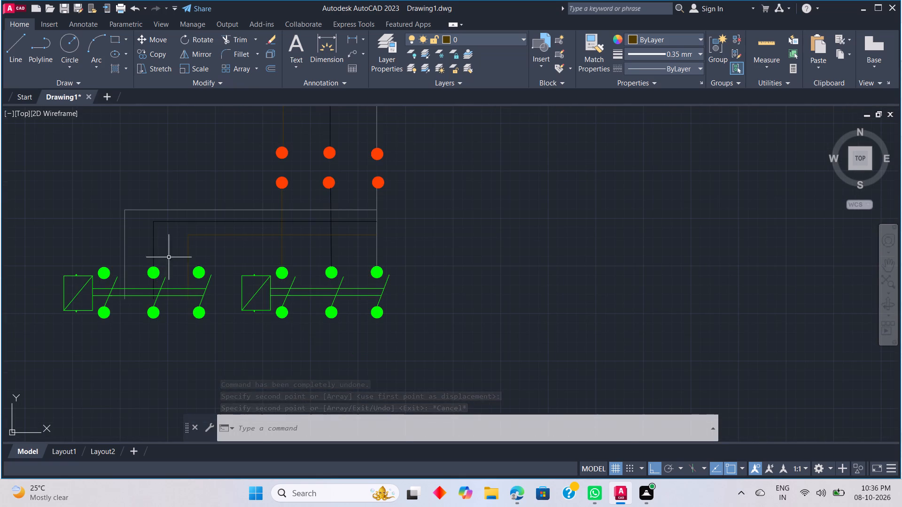
Delete the vertical leg at the left end of the layer 0 branch above the copied switch set.
middle_drag(225, 261, 296, 272)
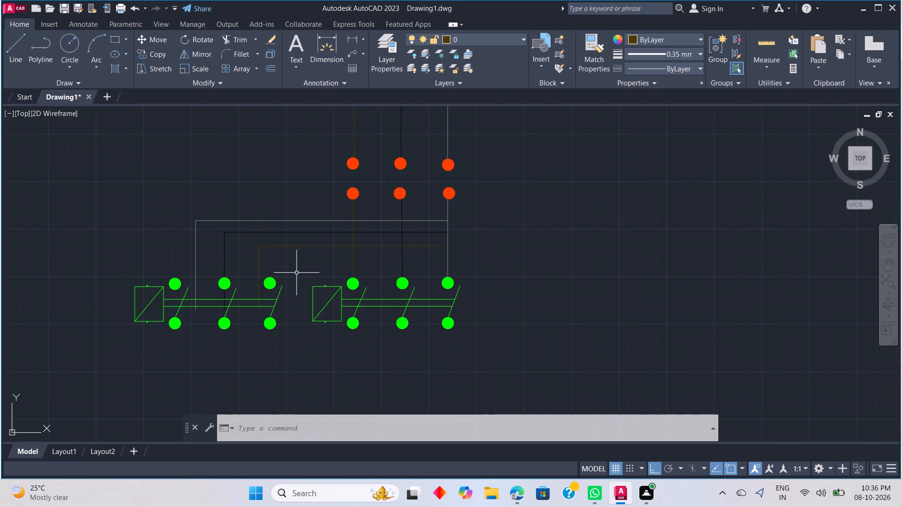
scroll(293, 292, down, 2)
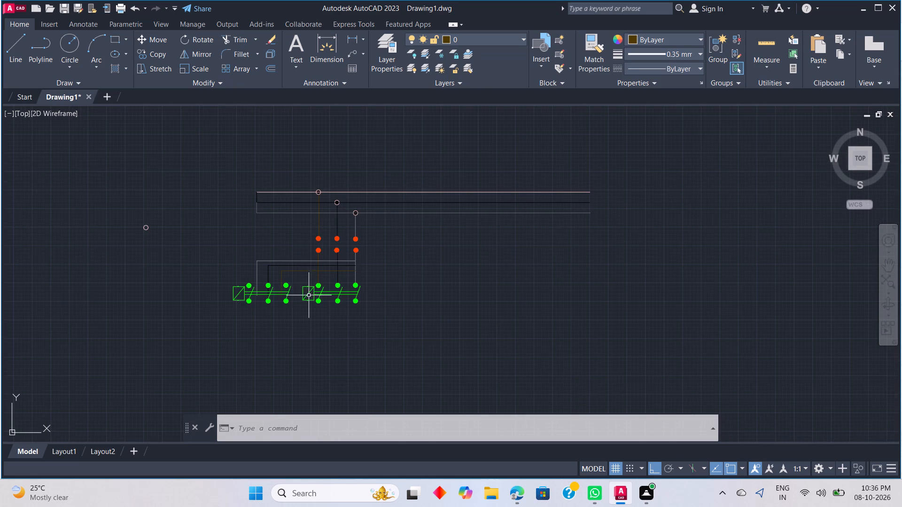
scroll(311, 270, up, 2)
scroll(236, 277, up, 3)
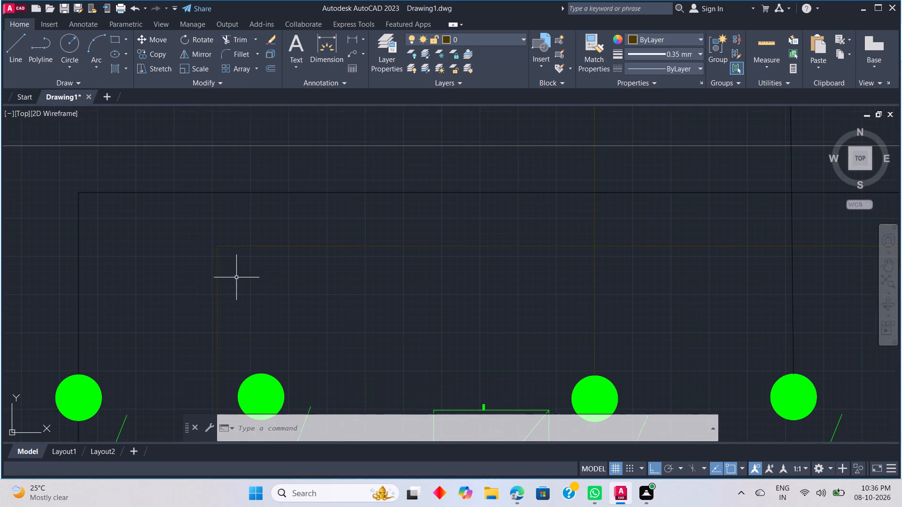
click(218, 296)
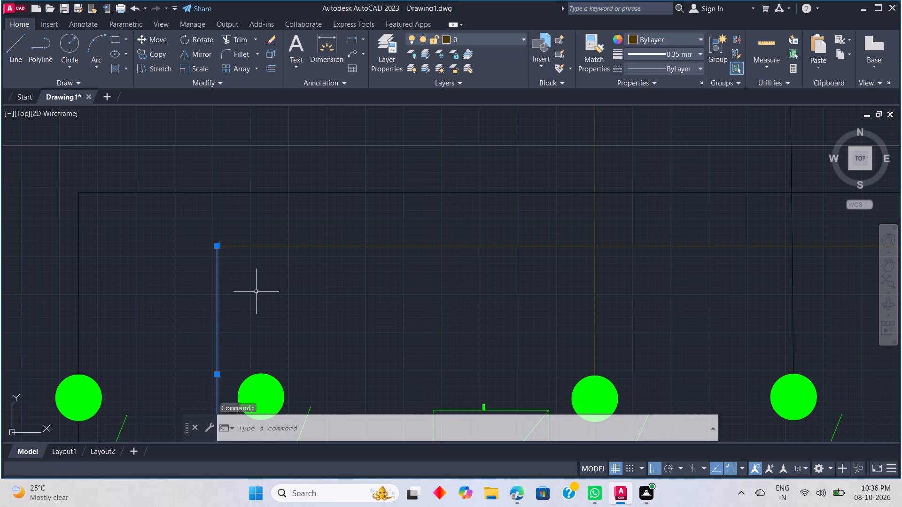
key(Delete)
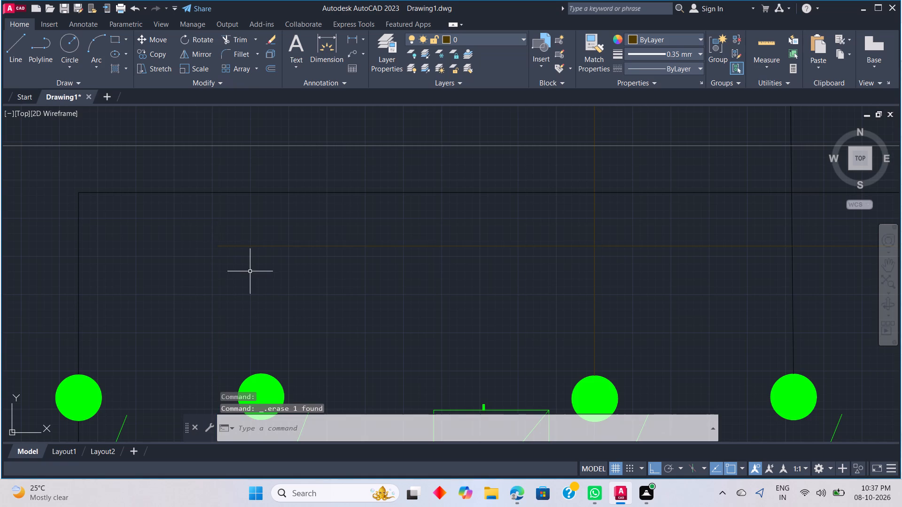
Draw a vertical line on layer 0 from the top of the copied set's third upper circle to just past the layer 0 branch.
key(l)
key(space)
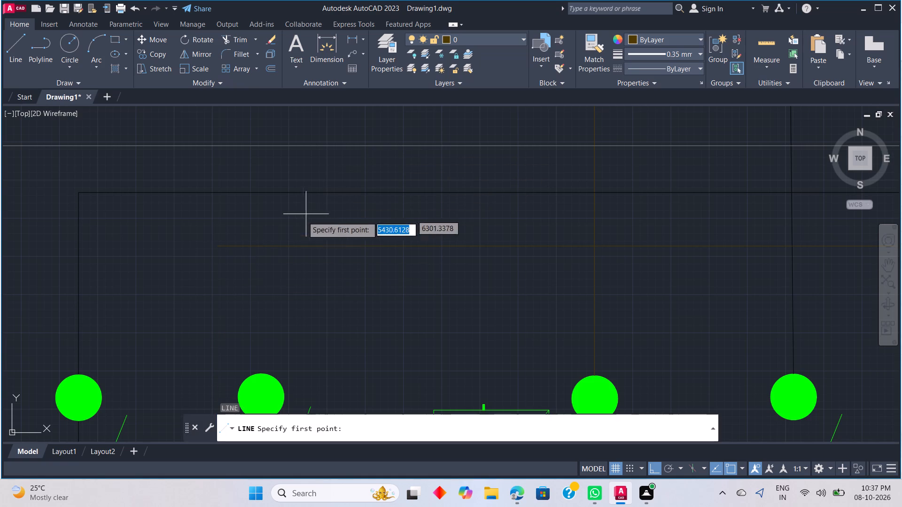
click(263, 373)
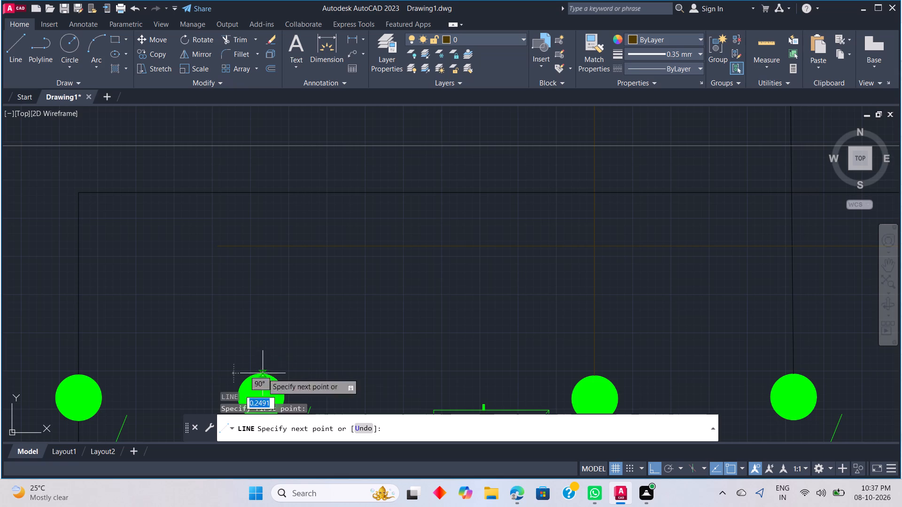
click(253, 247)
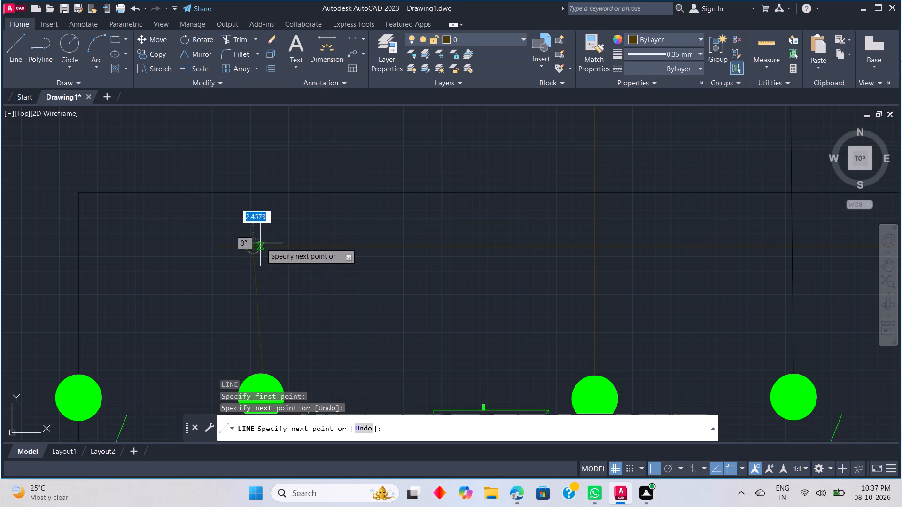
key(ctrl+z)
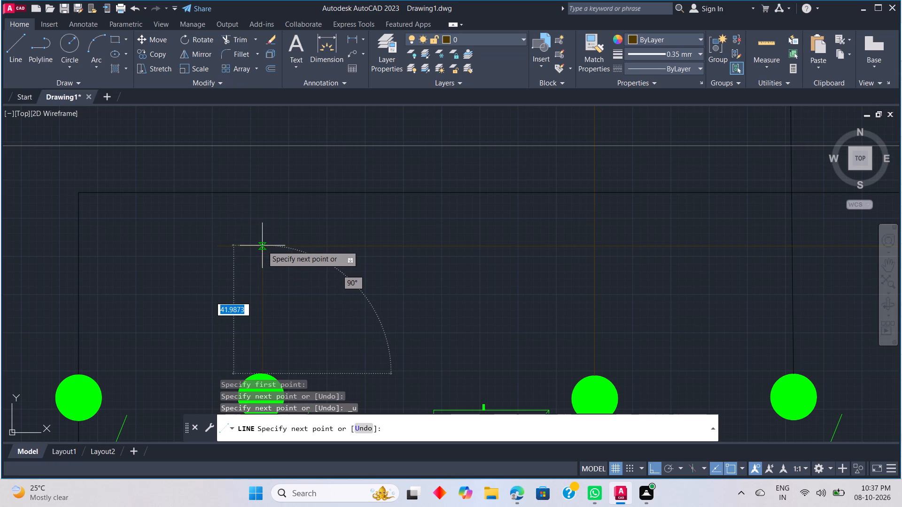
click(262, 235)
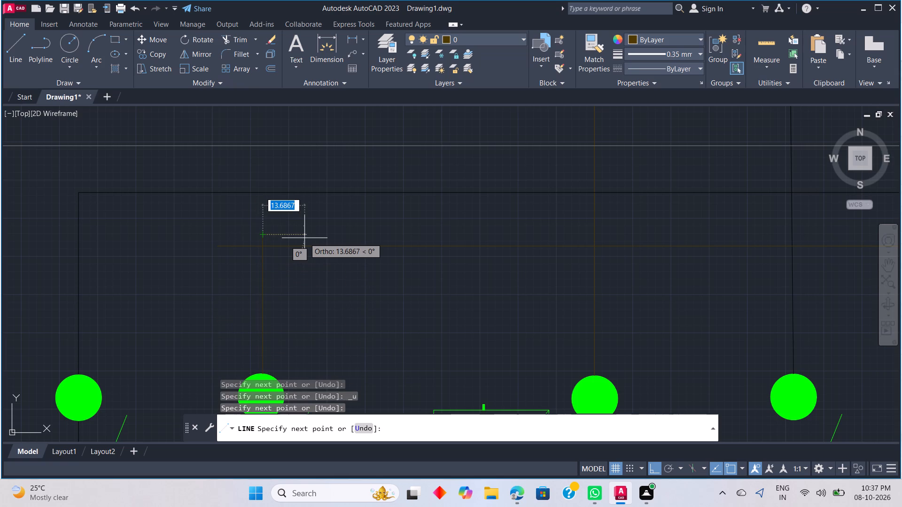
key(Escape)
Trim the new leg's overshoot and the leftover branch stub to form a clean corner on the layer 0 branch.
key(t)
text(R)
key(space)
drag(274, 235, 269, 238)
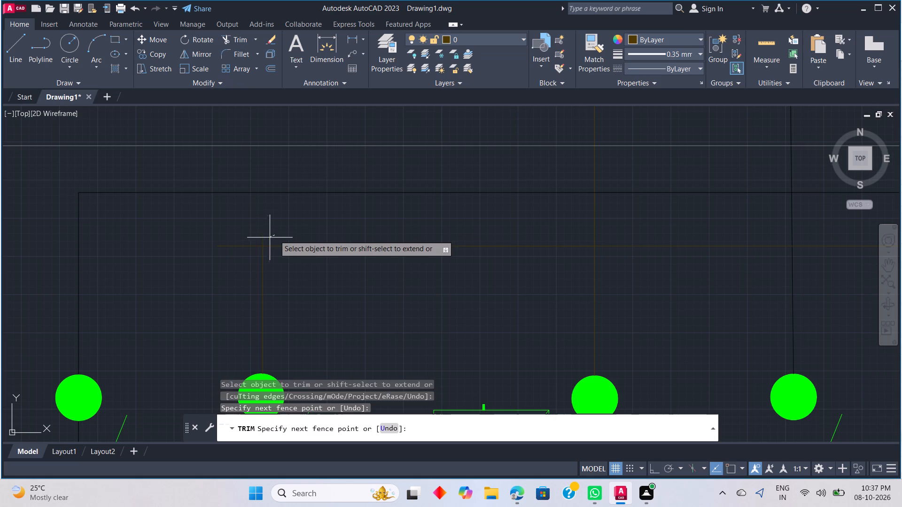
drag(269, 238, 242, 255)
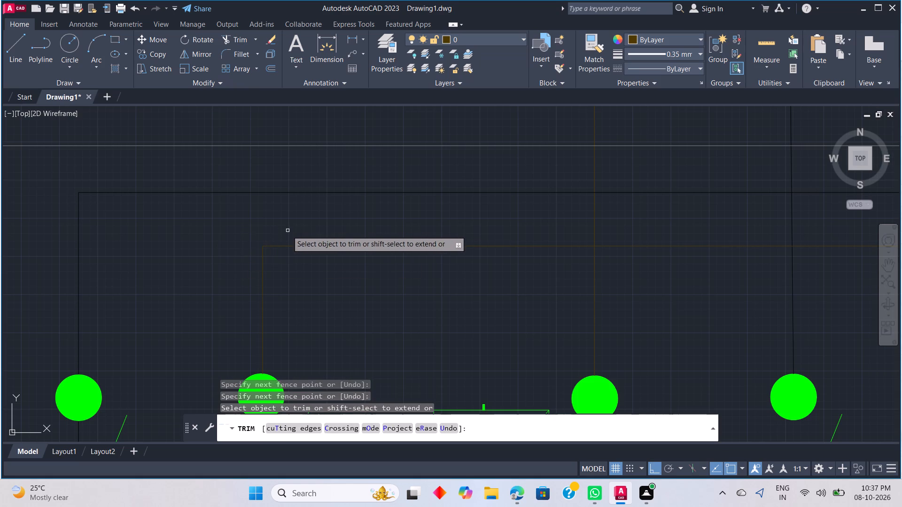
key(Escape)
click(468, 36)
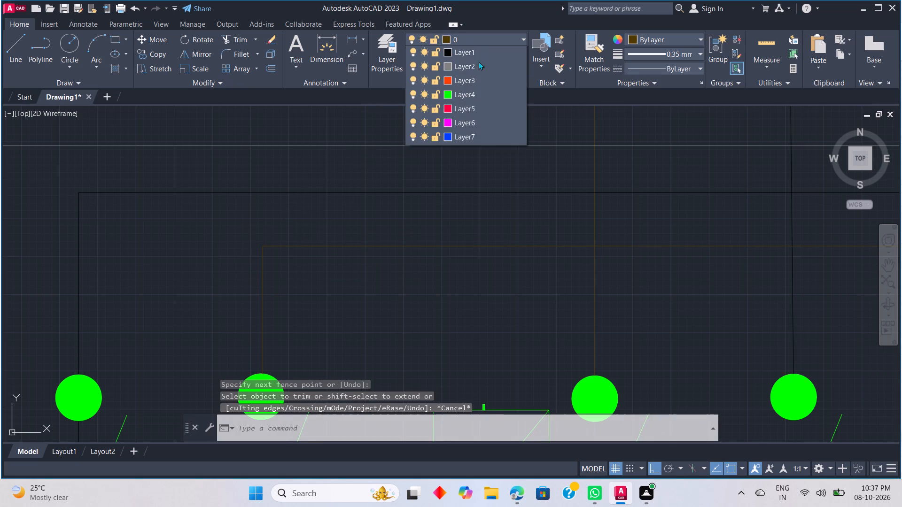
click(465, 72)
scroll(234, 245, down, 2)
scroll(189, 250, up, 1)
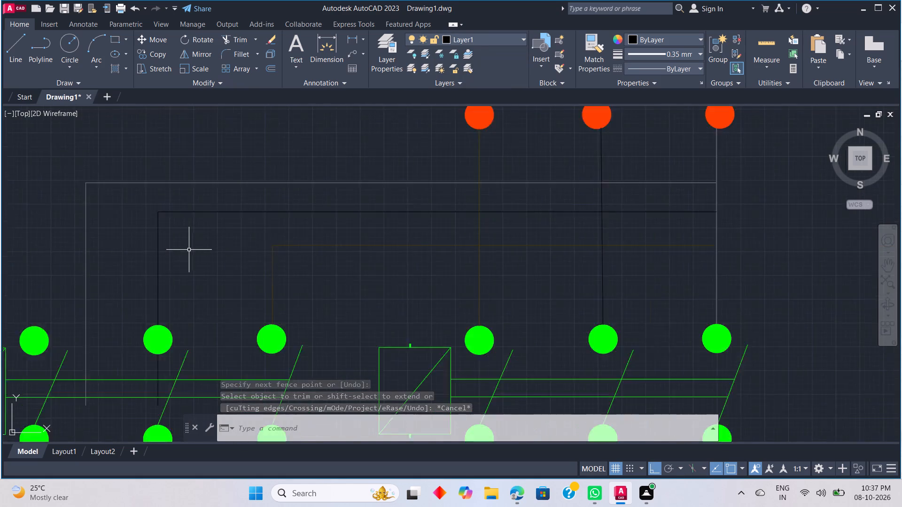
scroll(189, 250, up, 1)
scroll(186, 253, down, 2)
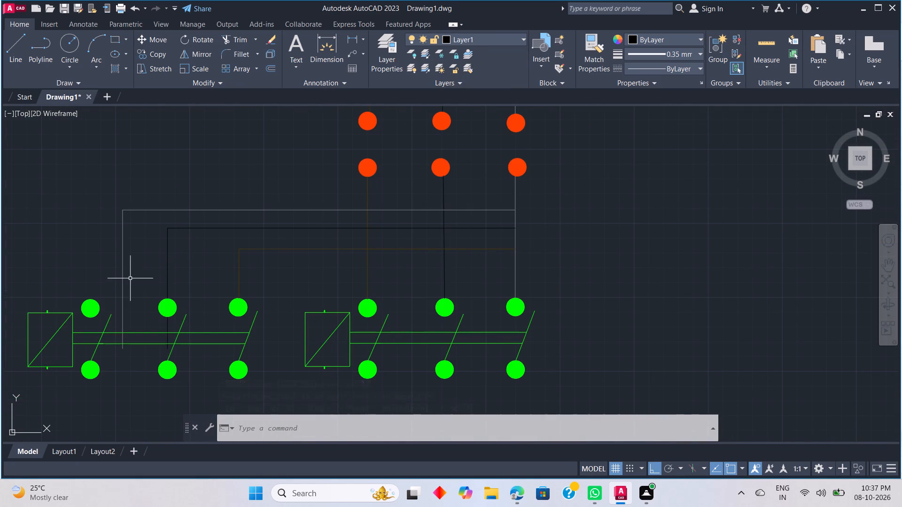
On Layer2, draw a line from the top of the copied set's first upper circle about 76 units up and across to the Layer2 branch's corner.
click(475, 41)
click(466, 76)
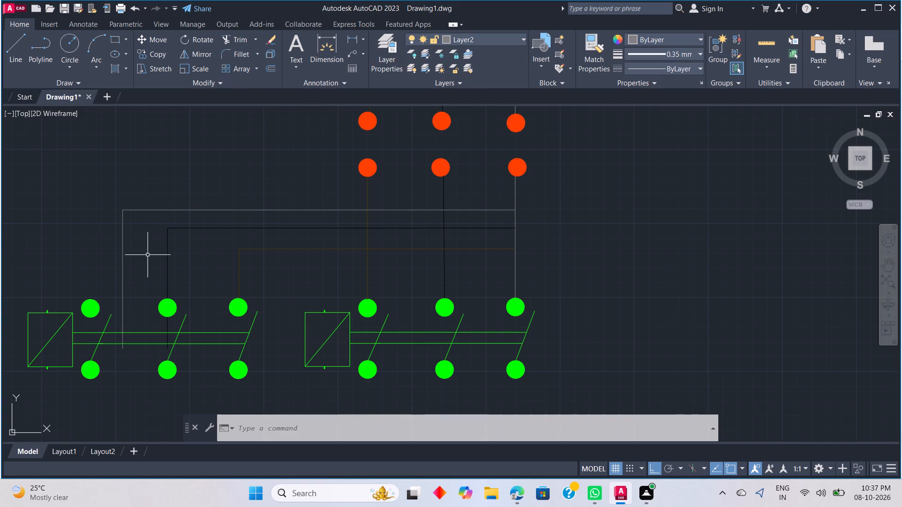
drag(91, 300, 89, 289)
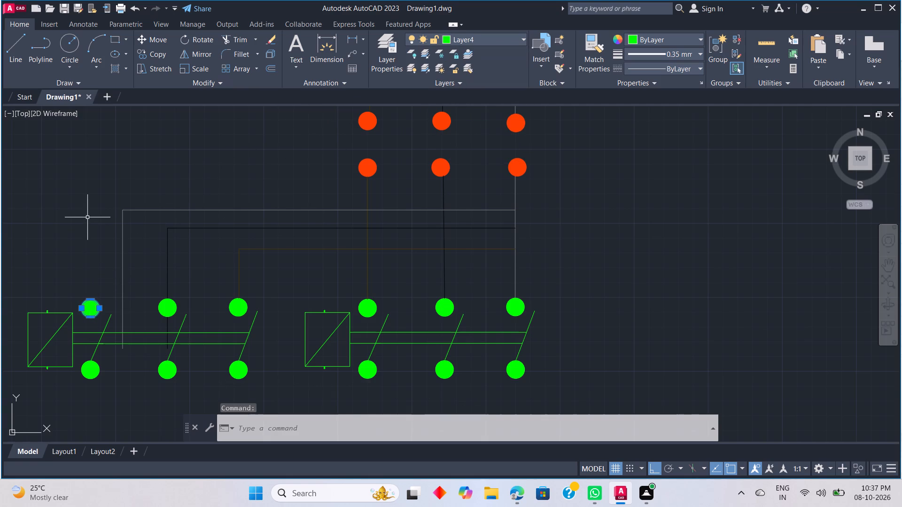
key(Escape)
text(L)
key(space)
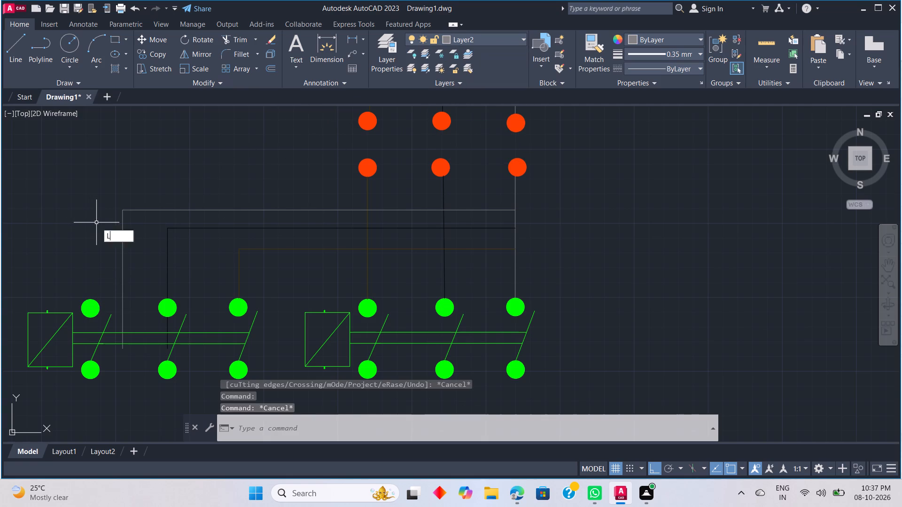
click(90, 297)
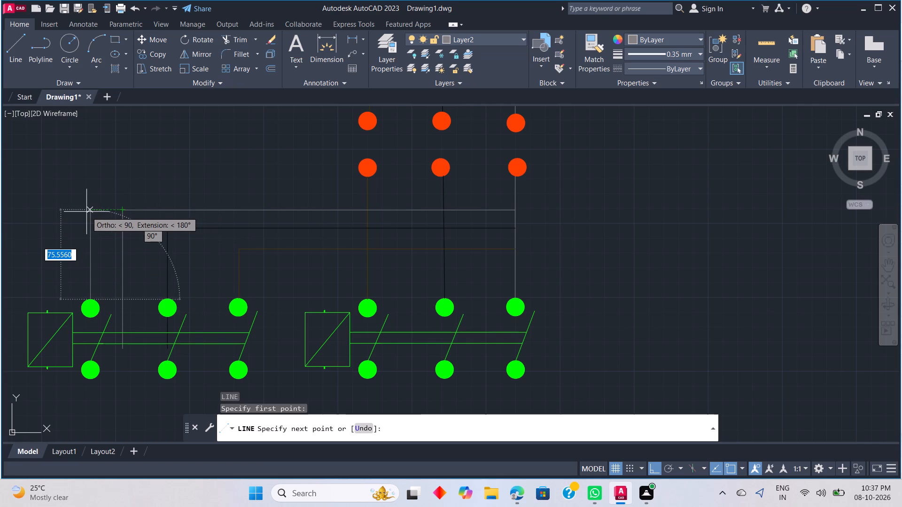
click(88, 209)
click(124, 208)
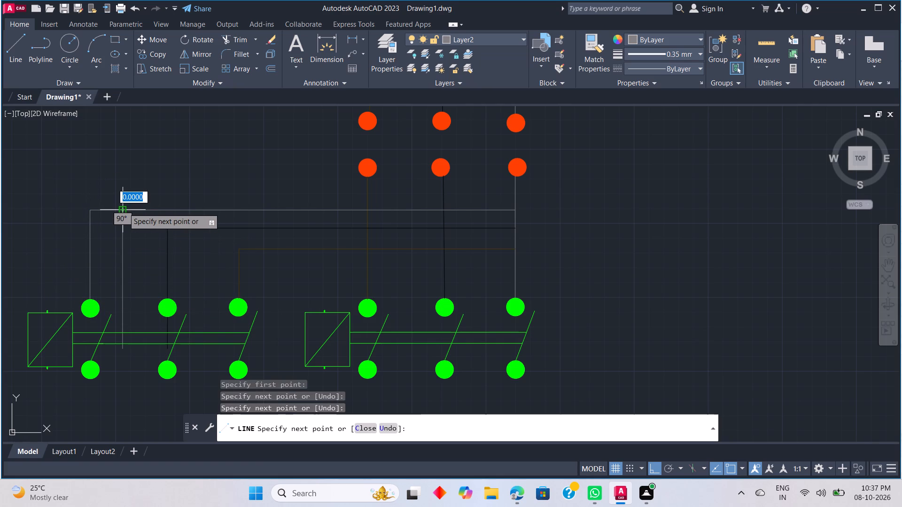
key(Escape)
Trim away the old Layer2 leg between the branch and the copied set's upper linking line.
key(t)
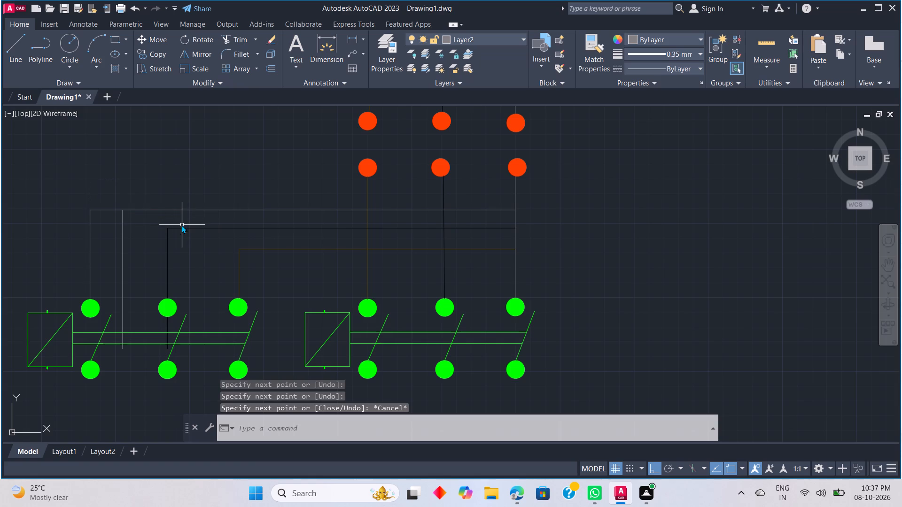
text(R)
key(space)
click(120, 234)
click(127, 230)
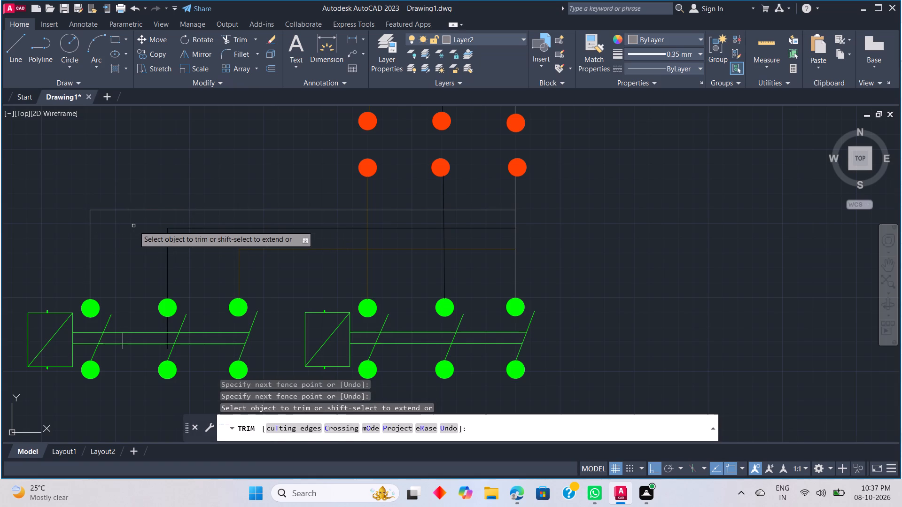
key(Escape)
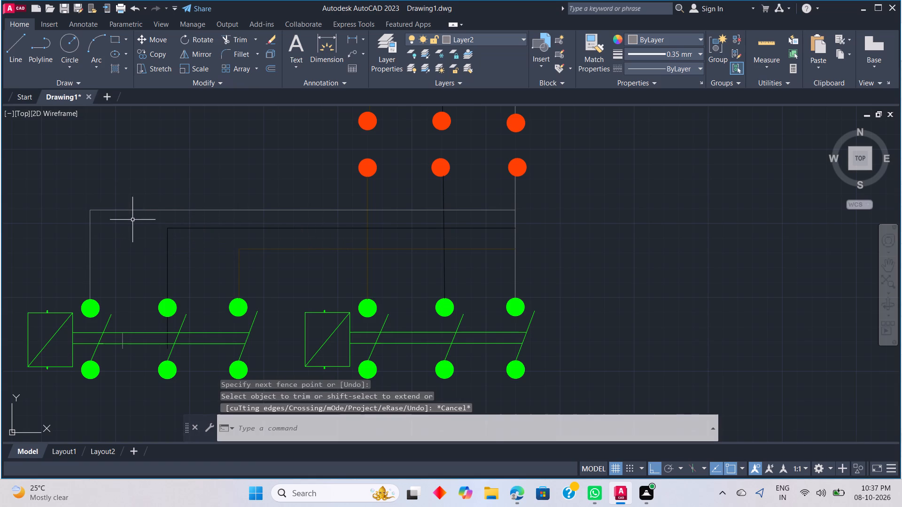
Trim the Layer1 leg's segments running below the copied set's middle upper circle and across the two linking lines.
scroll(140, 244, down, 1)
scroll(179, 330, down, 1)
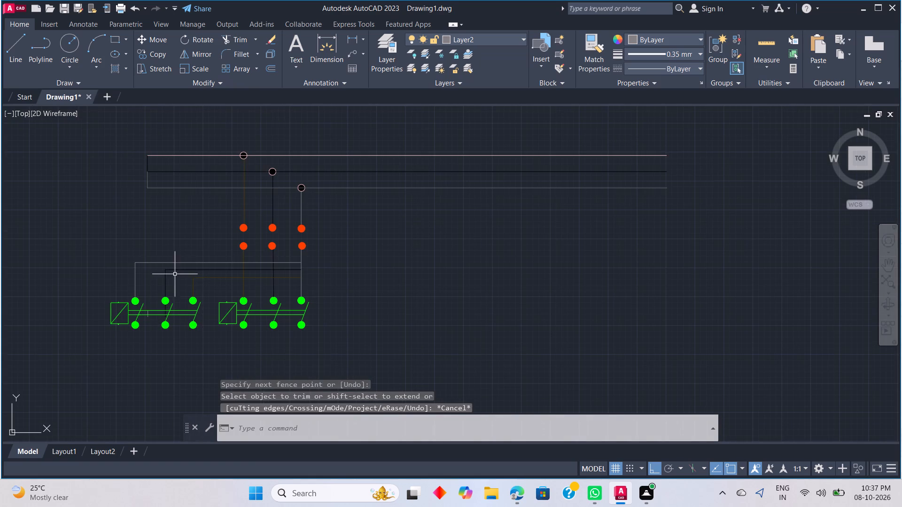
middle_click(187, 343)
middle_drag(187, 343, 187, 331)
middle_drag(190, 319, 192, 314)
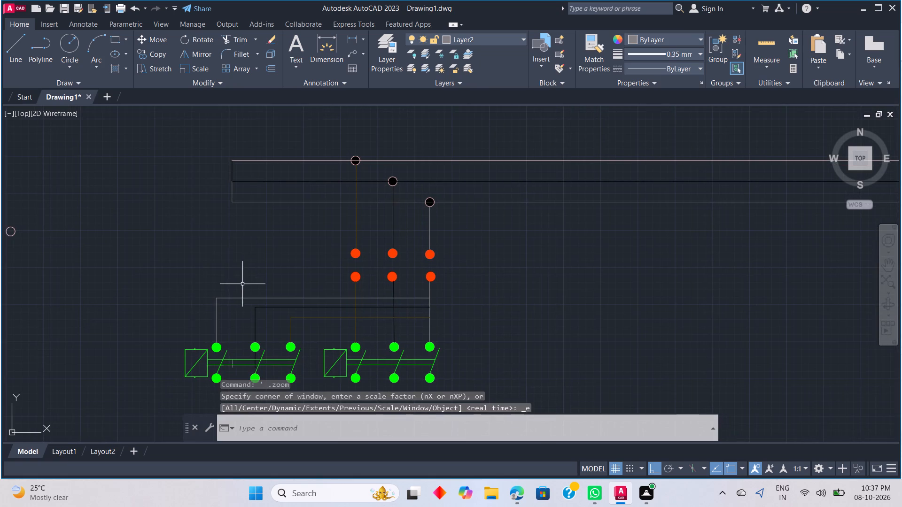
middle_drag(245, 287, 221, 188)
scroll(224, 242, down, 1)
scroll(234, 262, up, 4)
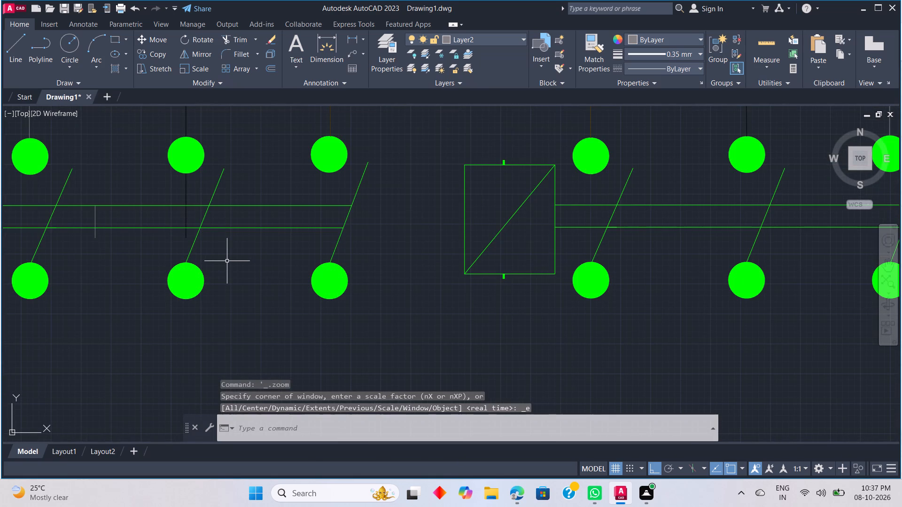
key(t)
key(r)
key(space)
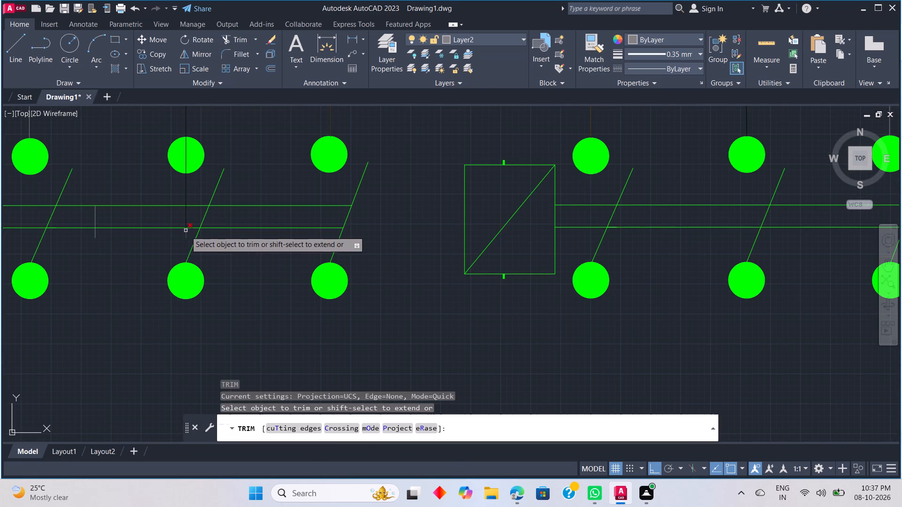
click(185, 234)
click(187, 222)
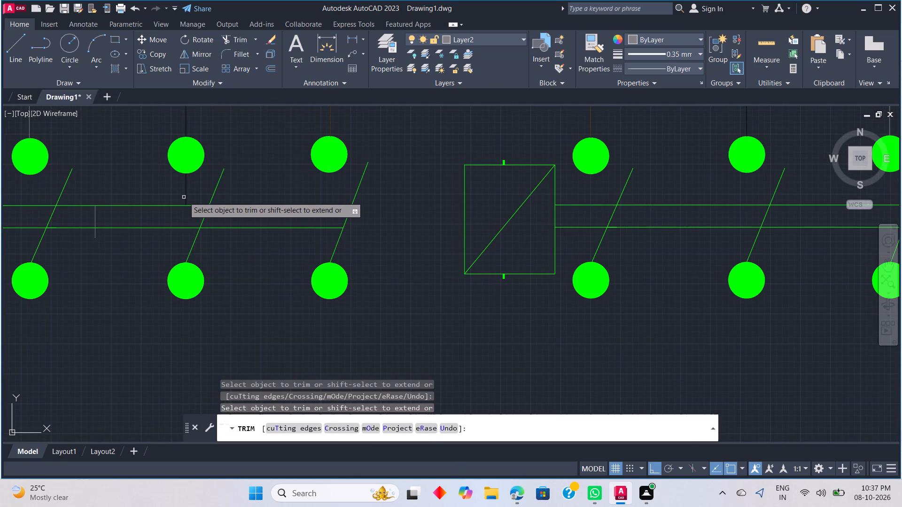
click(186, 187)
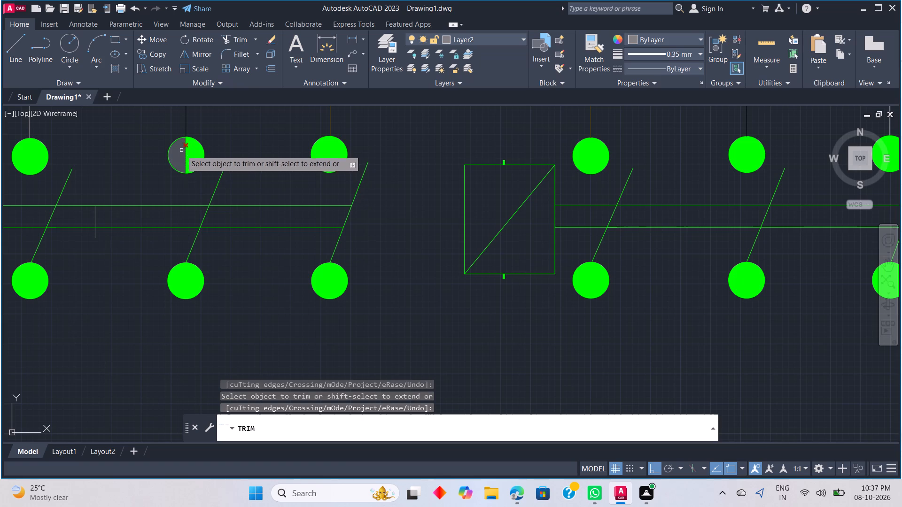
Trim away both halves of the fill and the Layer1 leg segment inside the copied set's middle upper circle.
drag(178, 161, 192, 161)
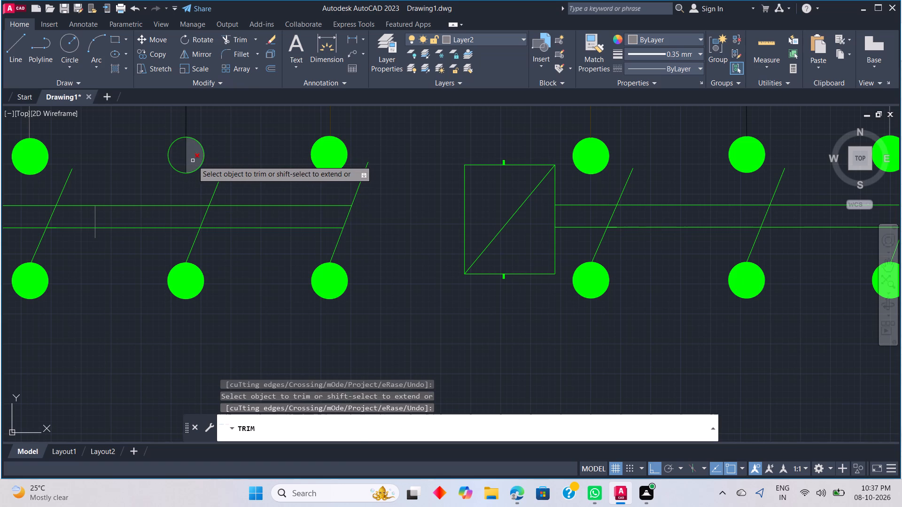
drag(192, 161, 189, 161)
click(185, 161)
click(187, 158)
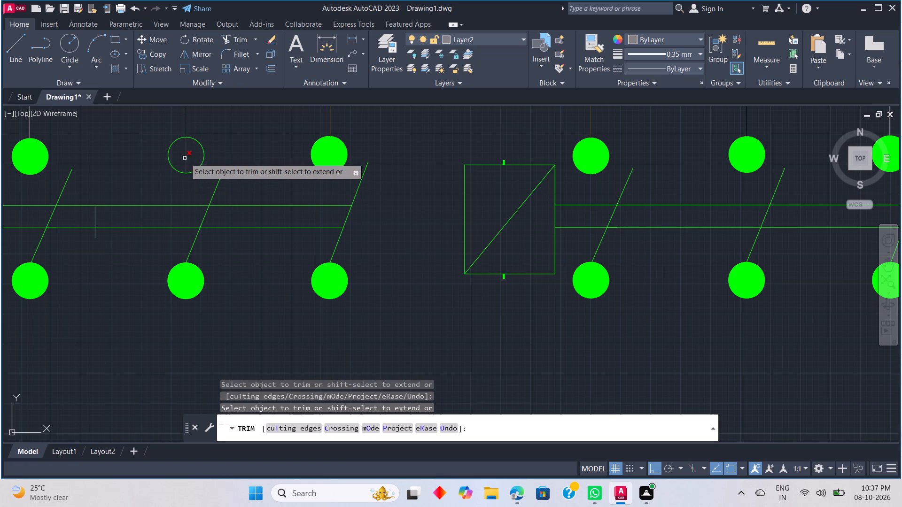
drag(187, 158, 182, 159)
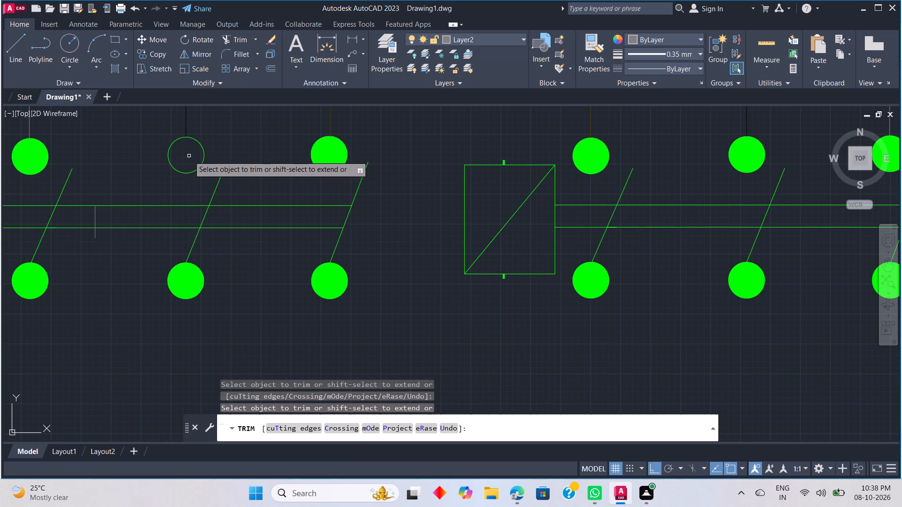
Refill the copied set's middle upper circle with a solid hatch in green.
key(Escape)
key(h)
key(space)
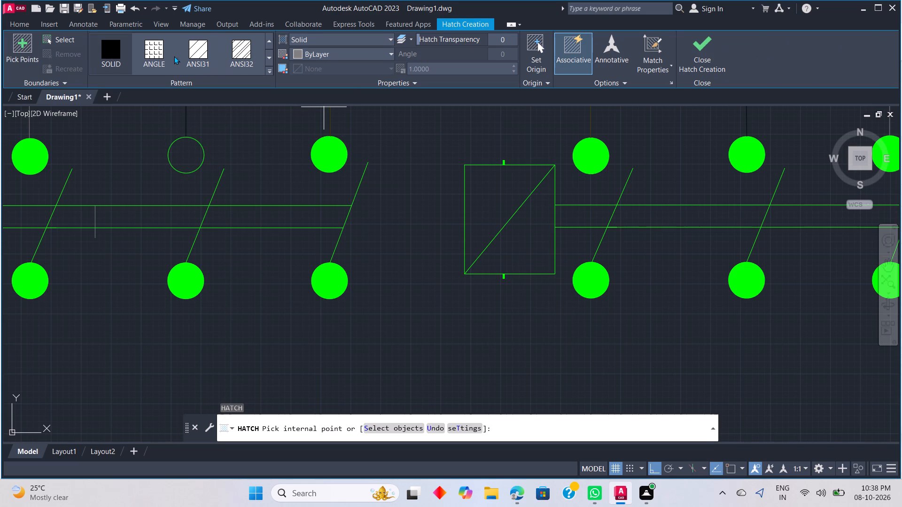
click(313, 51)
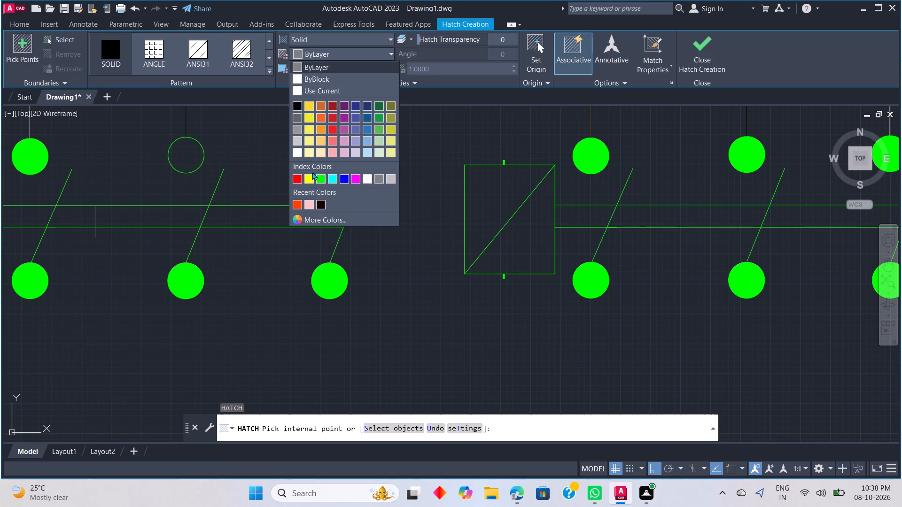
click(312, 177)
click(179, 154)
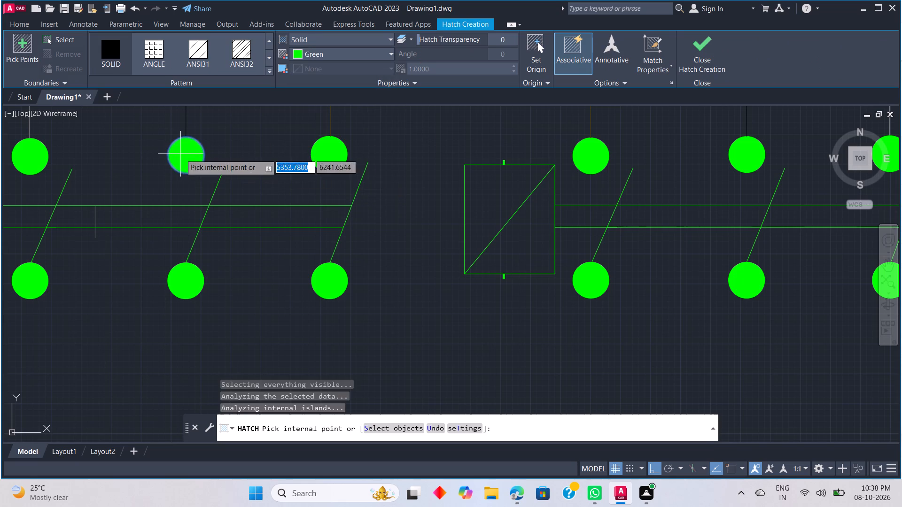
key(Escape)
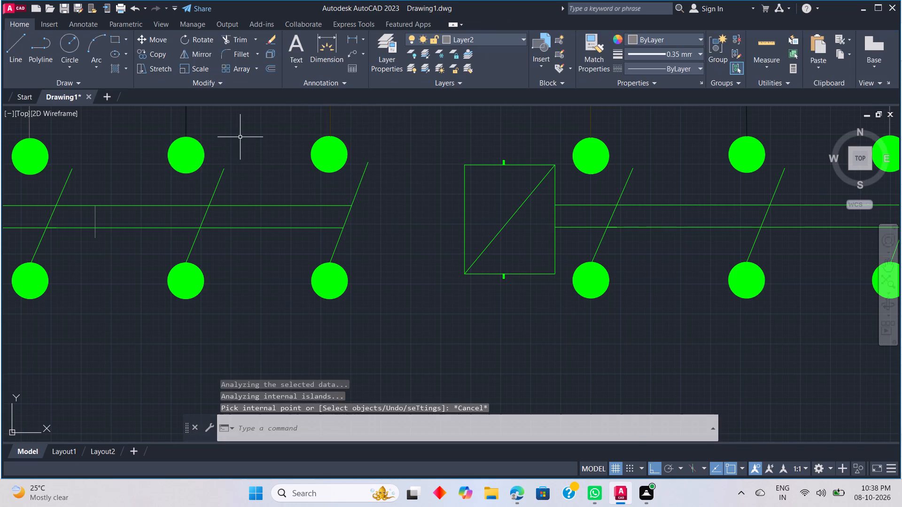
On layer 0, draw a line from the bottom of the copied set's first lower circle down and across to beneath the original set's last circle.
scroll(241, 157, down, 4)
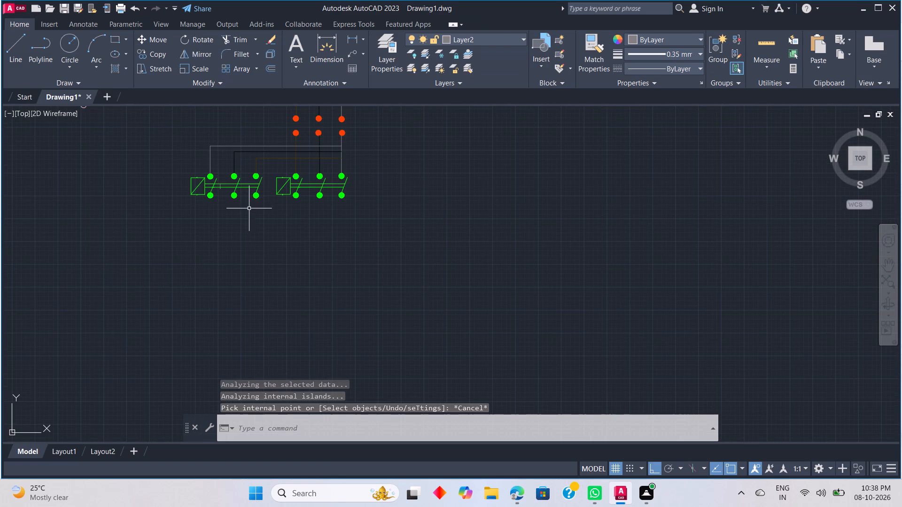
scroll(257, 199, down, 1)
middle_drag(257, 198, 257, 204)
middle_drag(264, 227, 277, 276)
middle_click(277, 277)
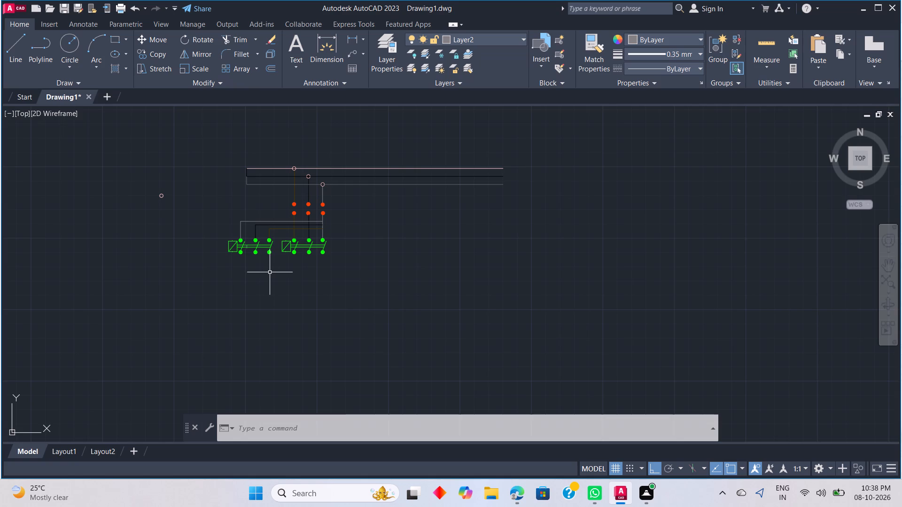
scroll(280, 274, up, 2)
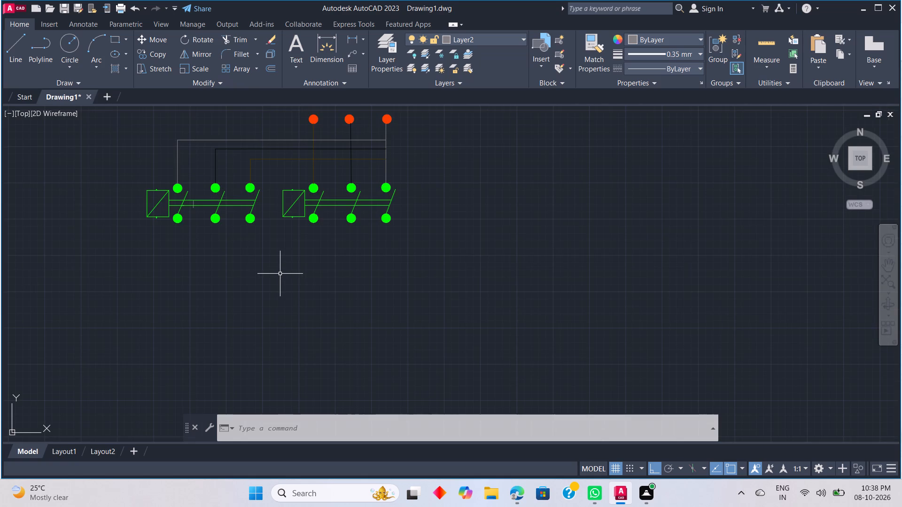
middle_drag(282, 272, 295, 324)
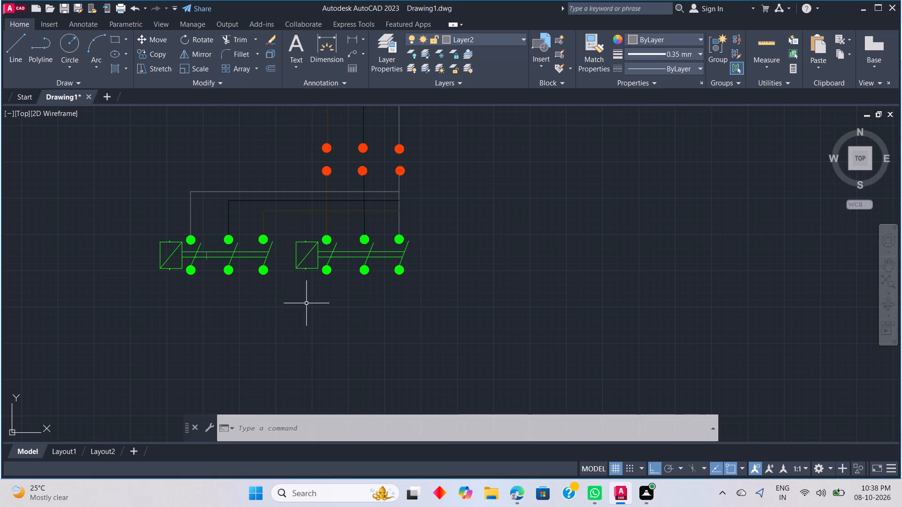
text(L)
key(space)
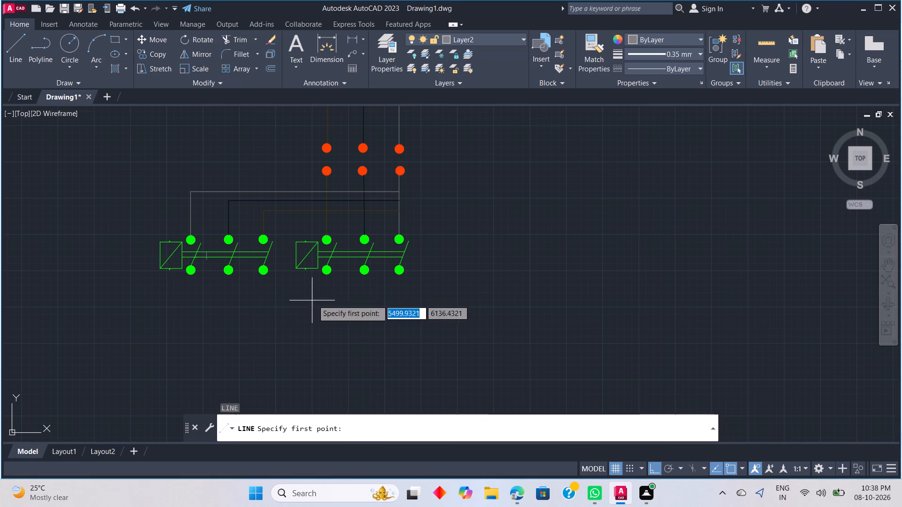
click(475, 37)
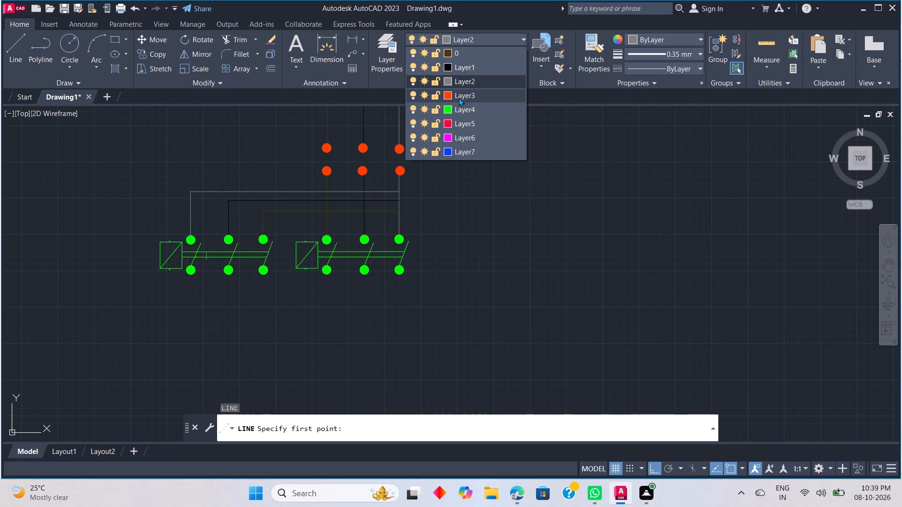
click(461, 55)
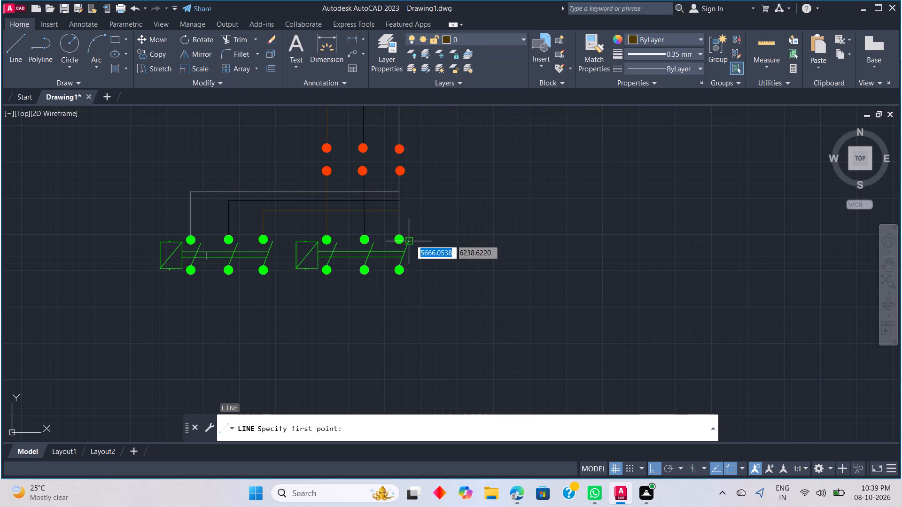
key(l)
key(space)
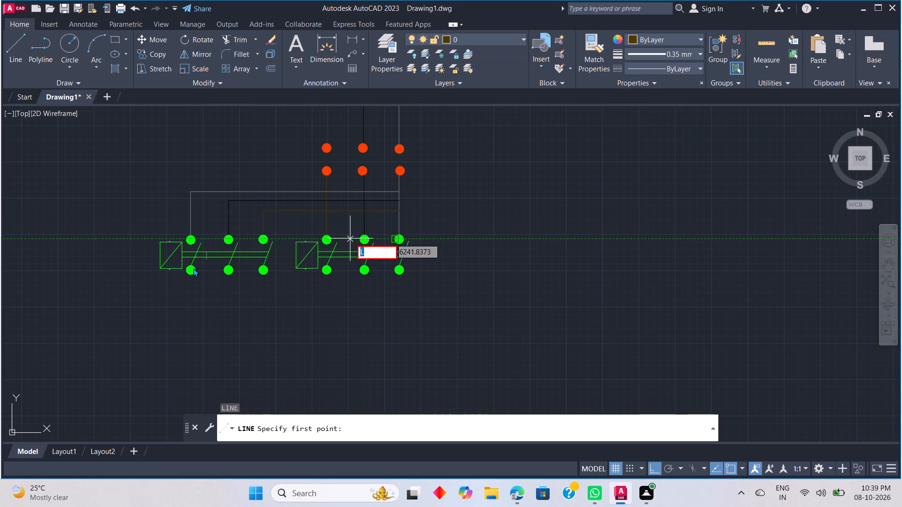
key(Escape)
key(l)
key(space)
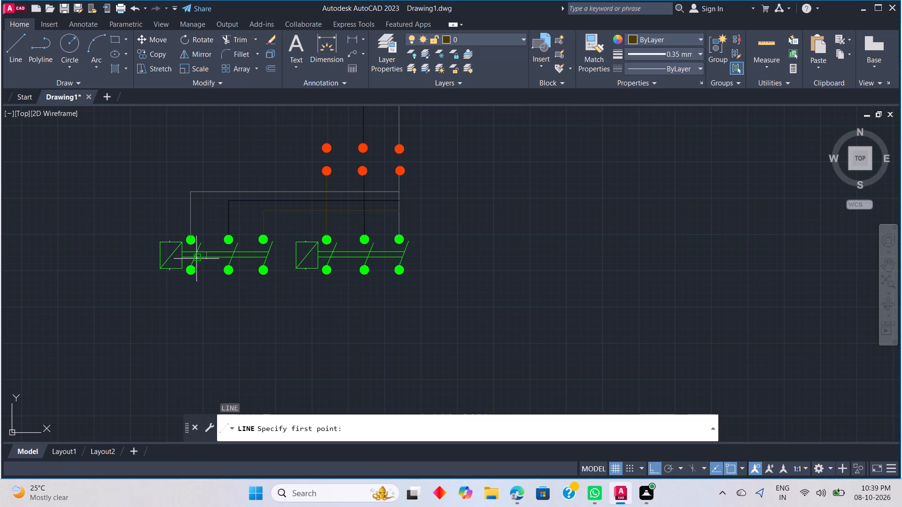
scroll(193, 266, up, 2)
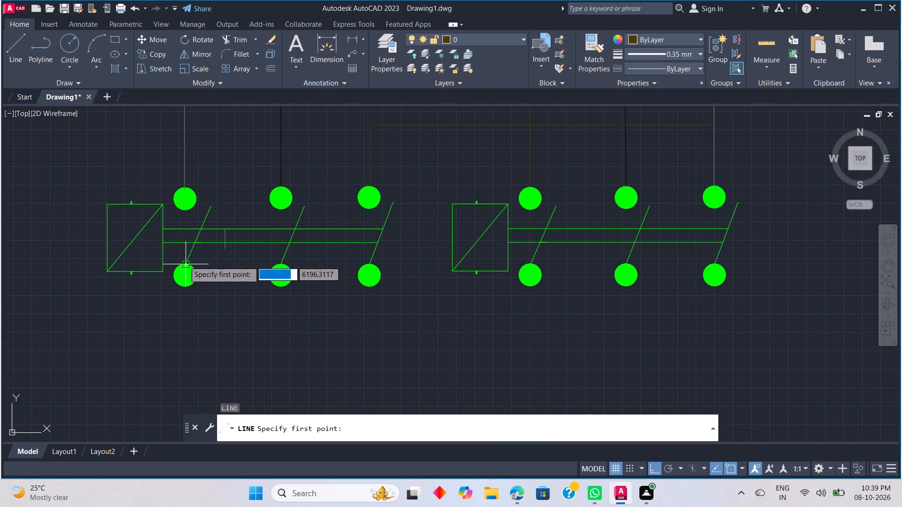
click(185, 287)
scroll(175, 354, down, 2)
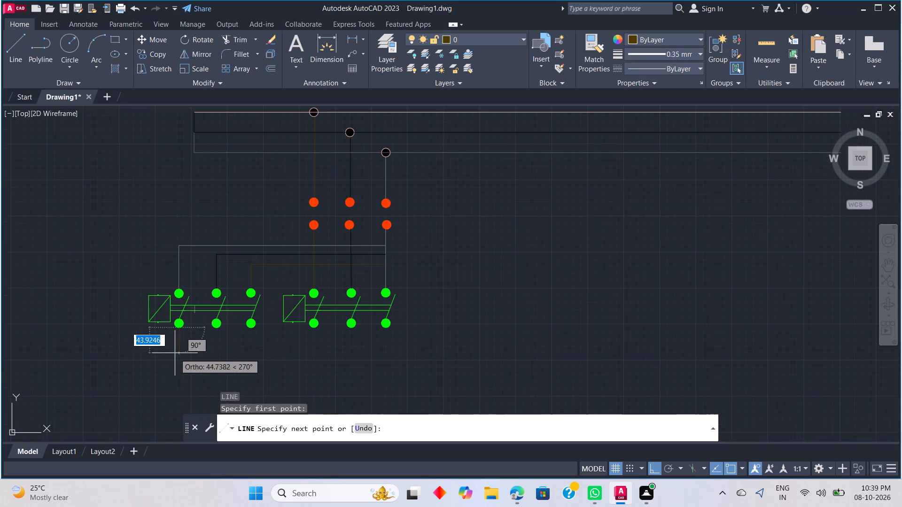
scroll(175, 353, down, 1)
middle_click(175, 353)
middle_drag(175, 353, 189, 260)
middle_drag(206, 282, 195, 268)
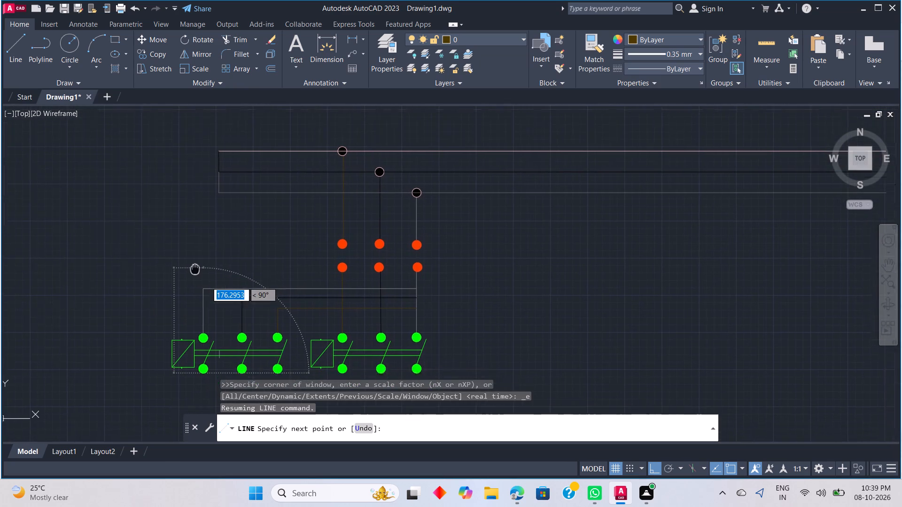
middle_drag(195, 268, 175, 150)
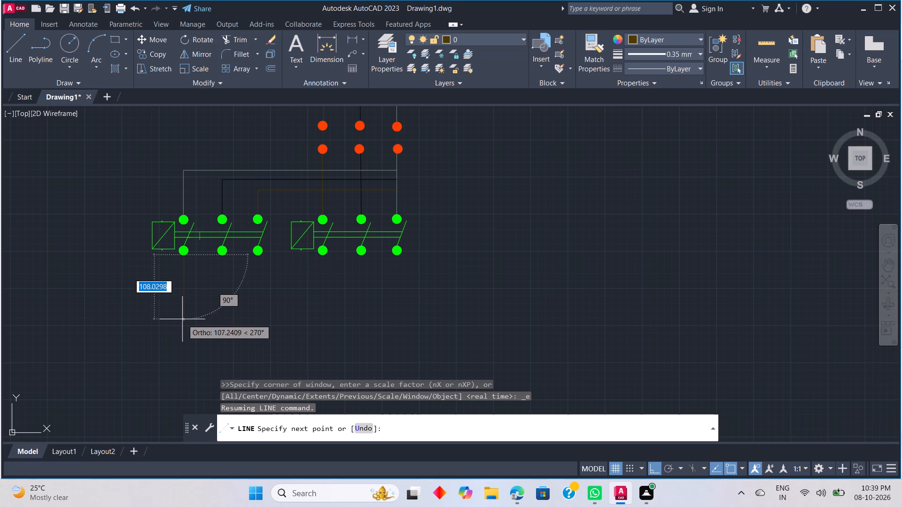
click(182, 313)
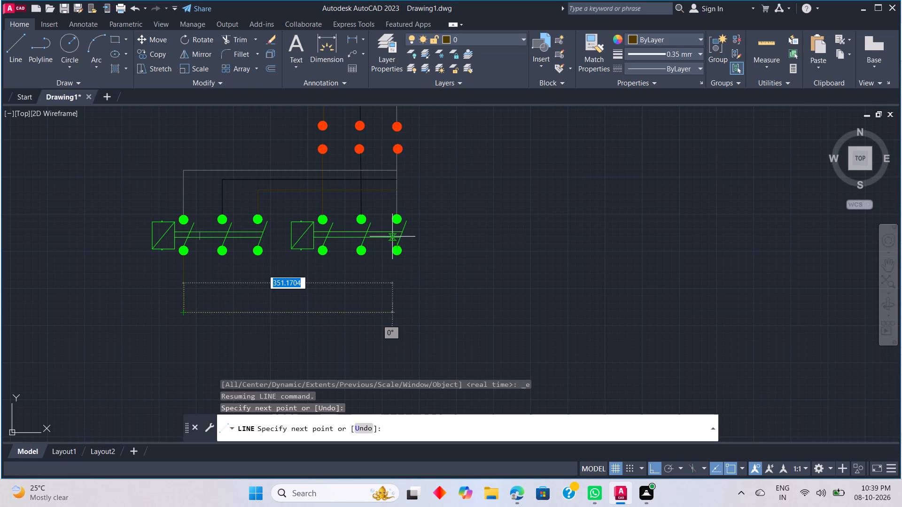
click(400, 310)
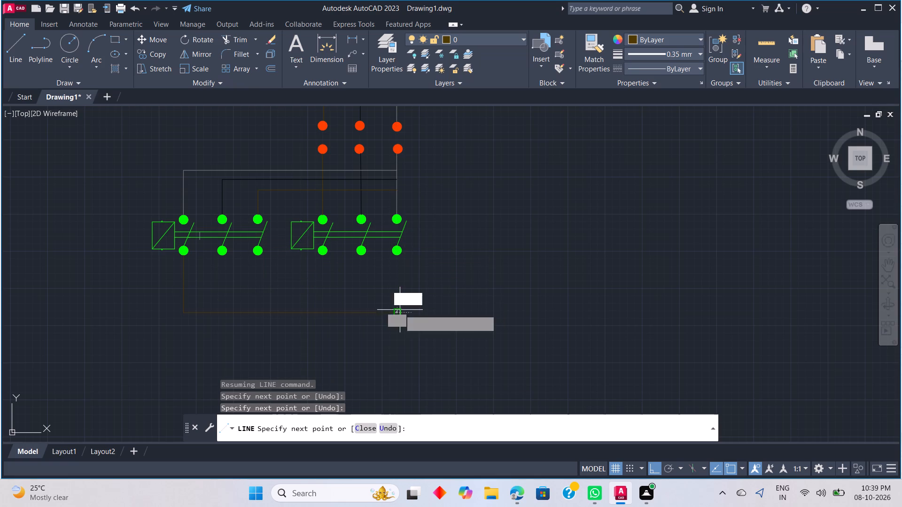
key(Escape)
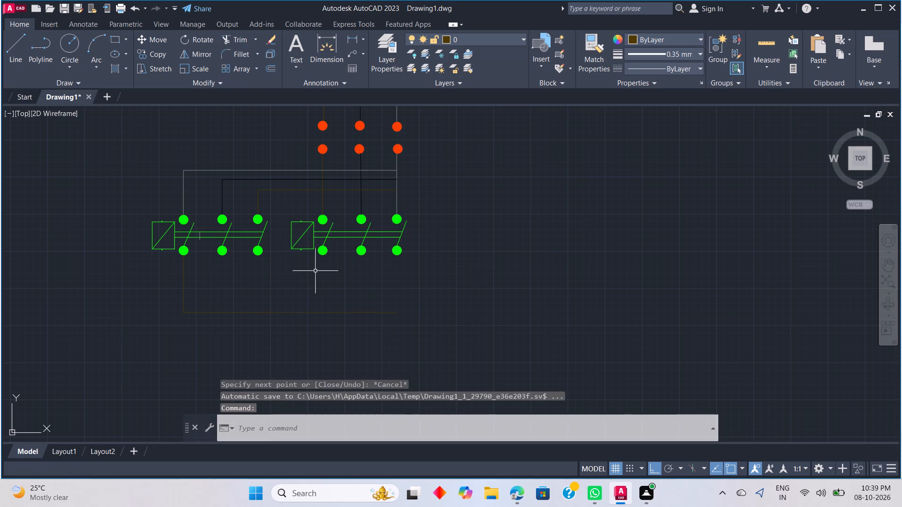
On Layer1, draw a line from the copied set's middle lower circle down, then across above the layer 0 line to beneath the original set's last circle.
key(l)
key(space)
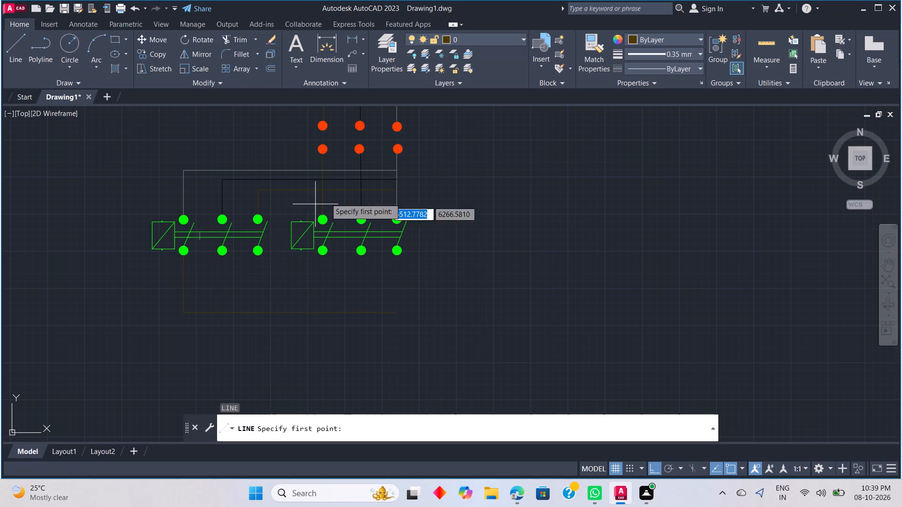
click(466, 38)
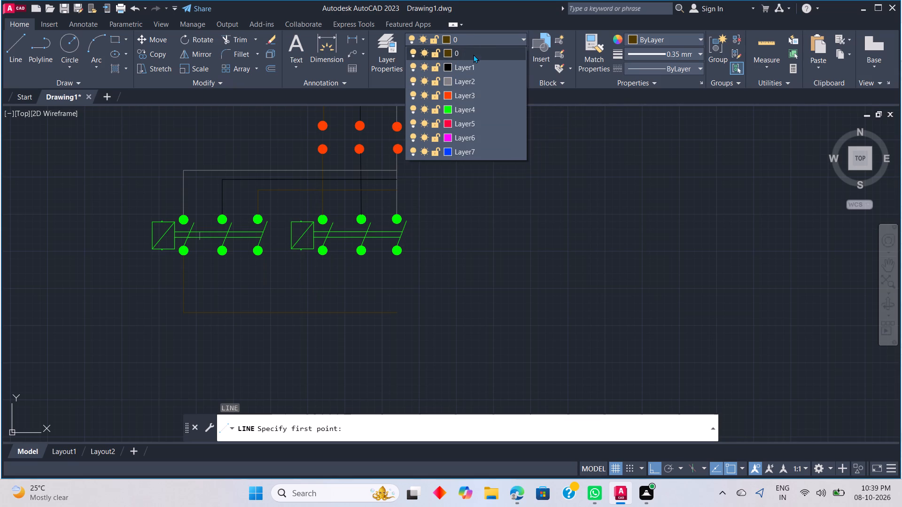
click(468, 66)
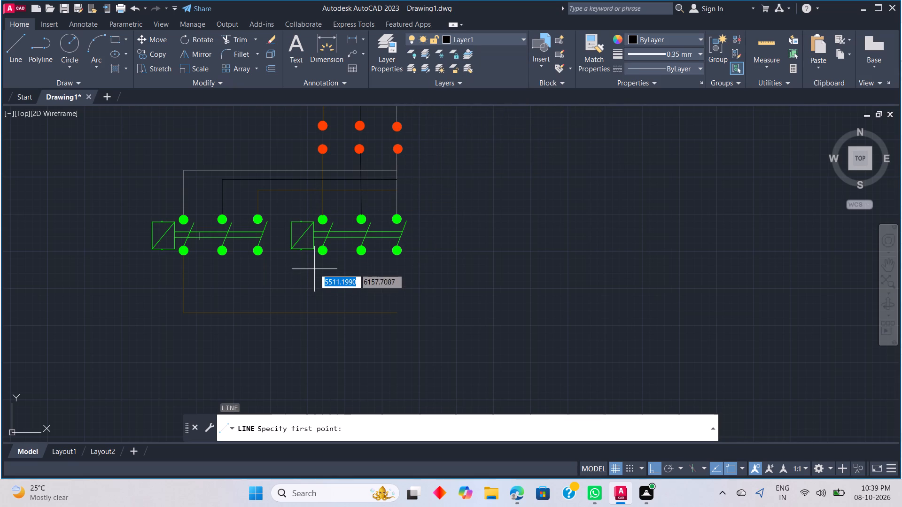
key(l)
key(space)
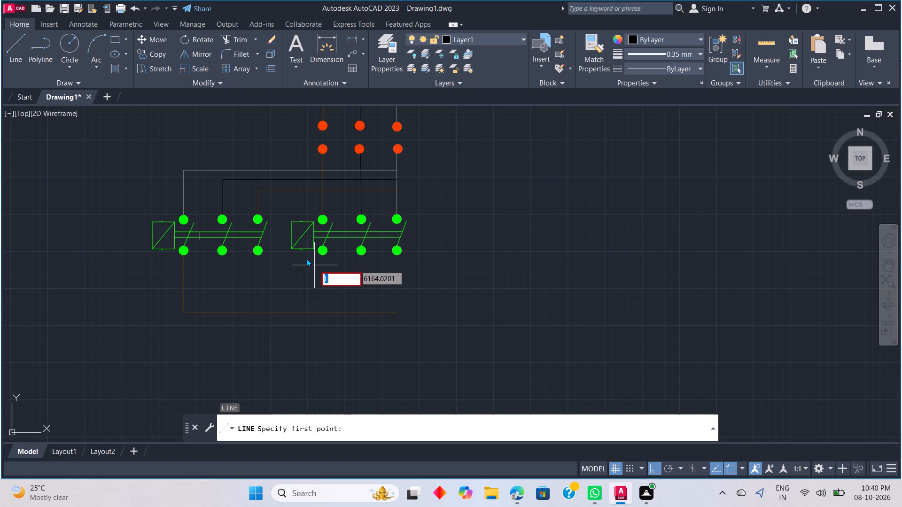
key(Escape)
text(L)
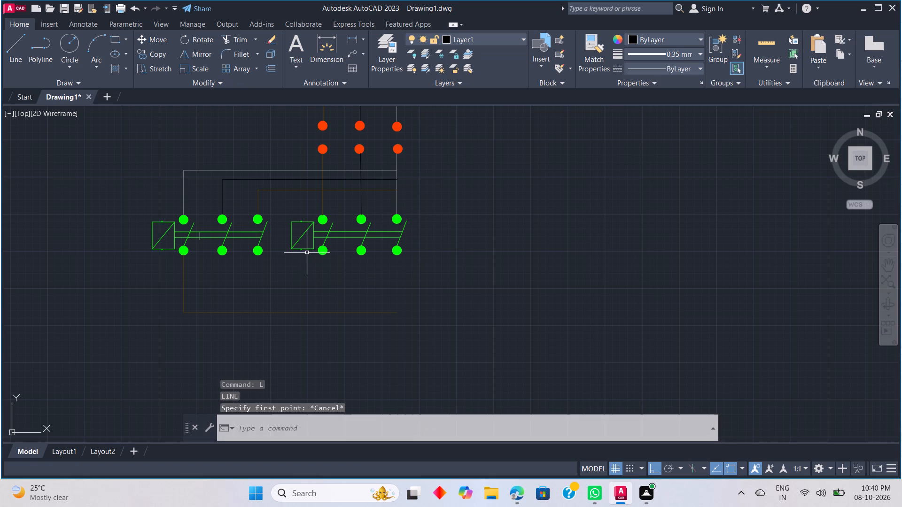
key(space)
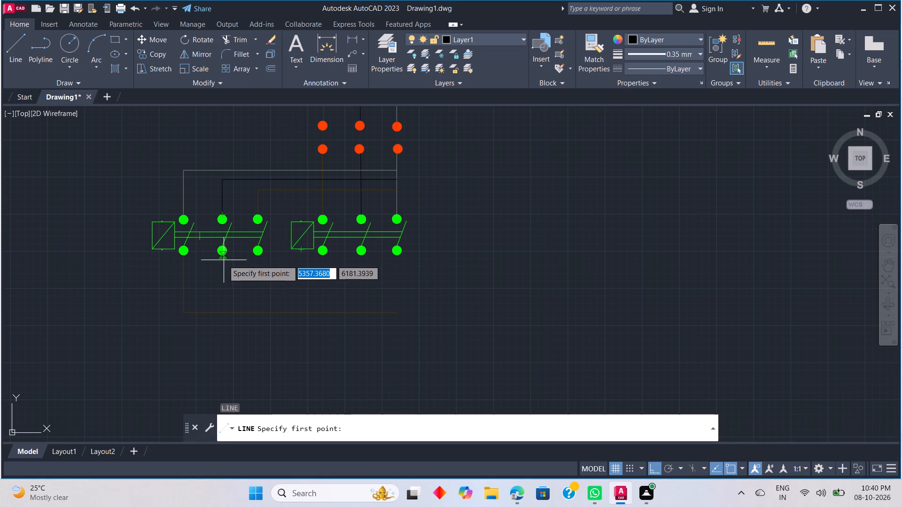
scroll(221, 257, up, 1)
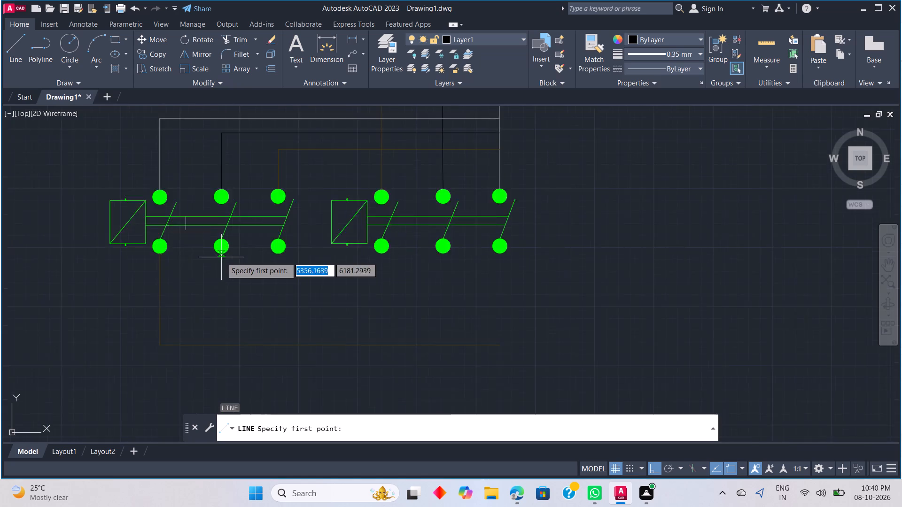
scroll(221, 257, up, 1)
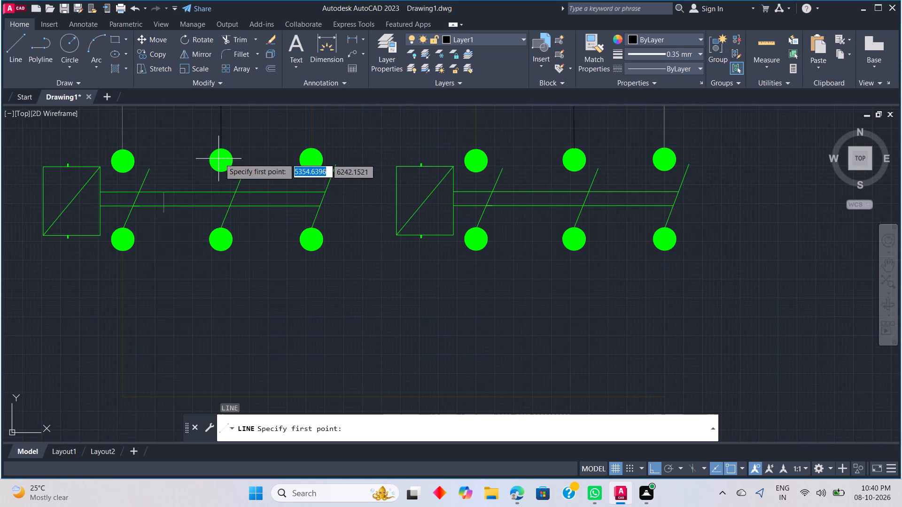
click(220, 251)
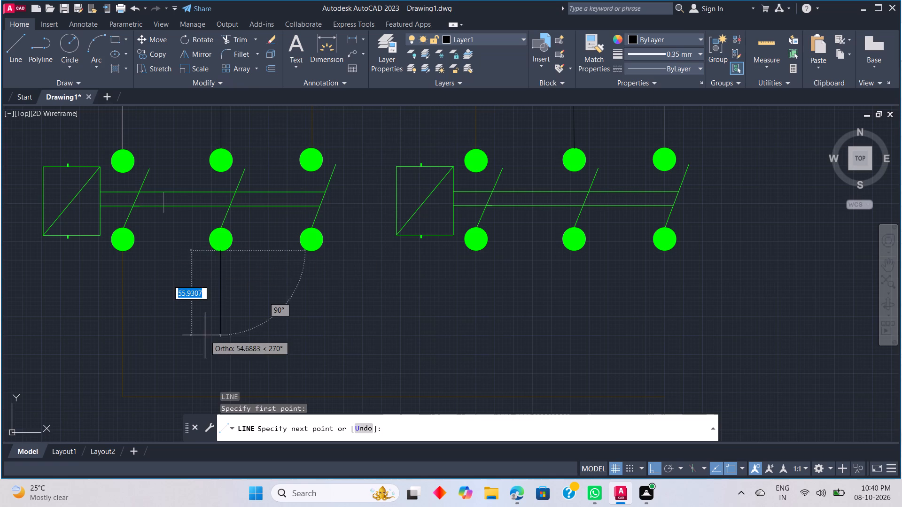
scroll(205, 349, down, 1)
middle_drag(204, 349, 216, 286)
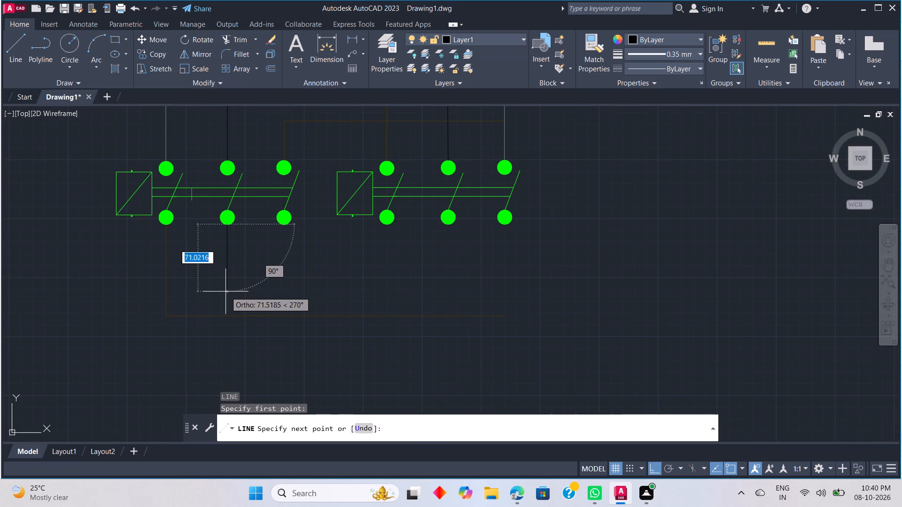
click(226, 285)
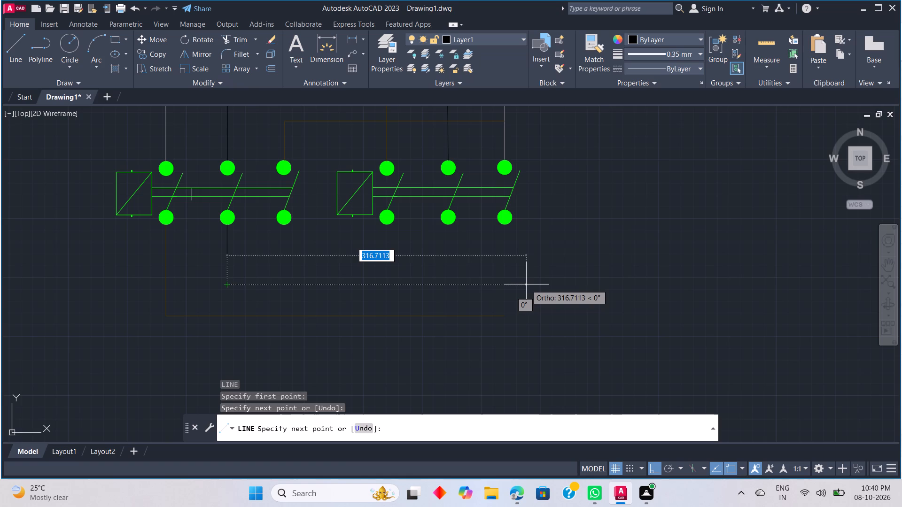
click(505, 271)
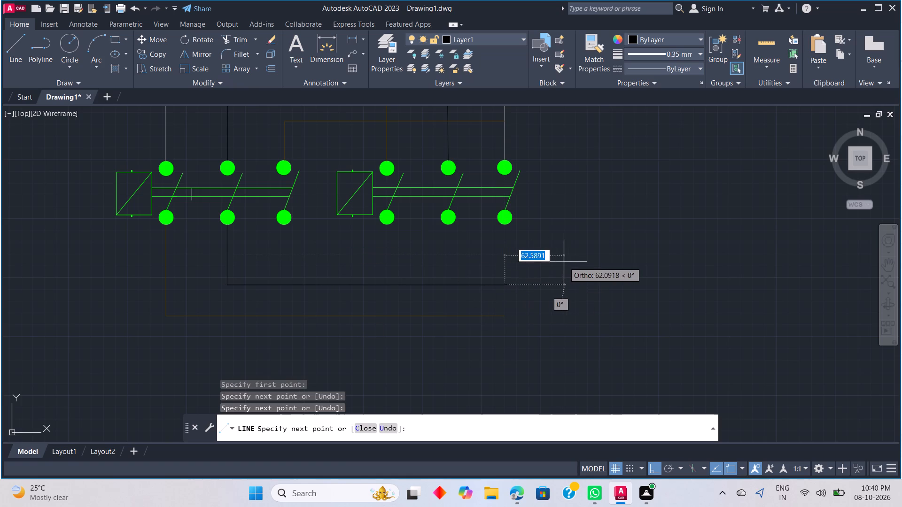
key(Escape)
On Layer2, draw a line from the copied set's last lower circle down, then about 234 across to beneath the original set's last circle.
text(L)
key(space)
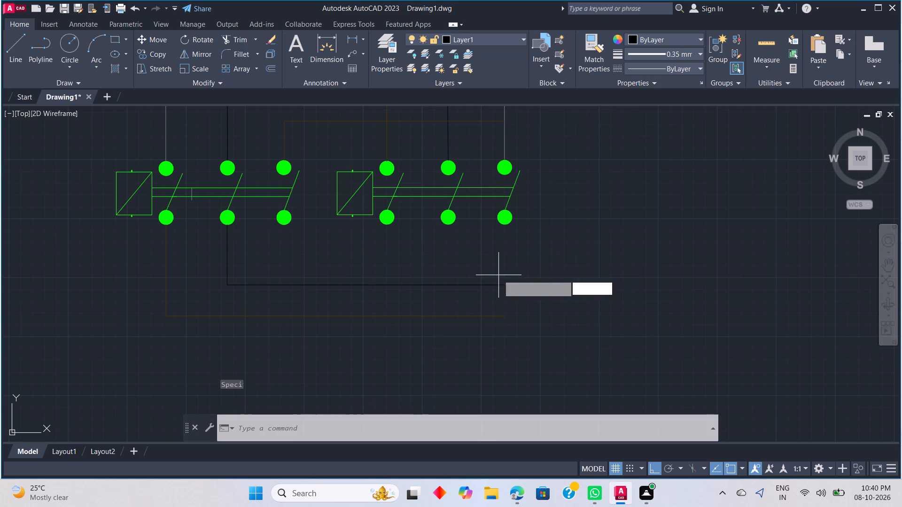
click(516, 38)
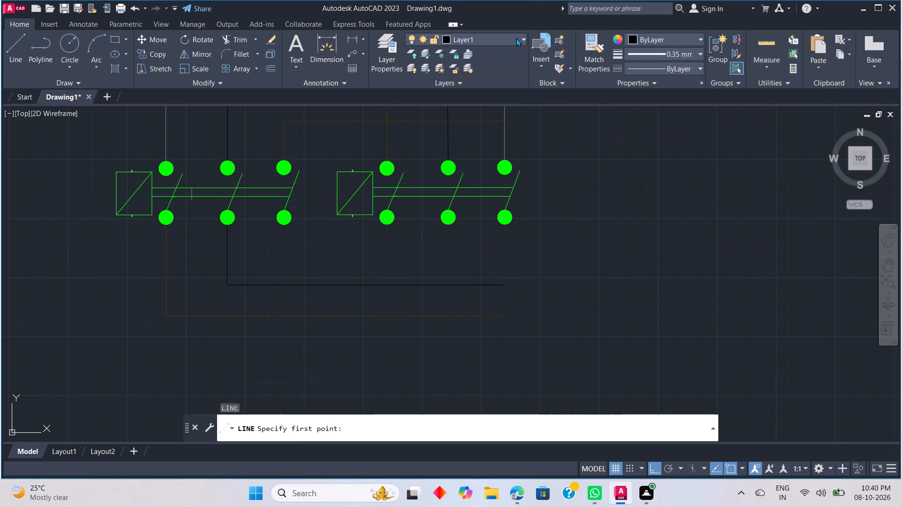
click(474, 81)
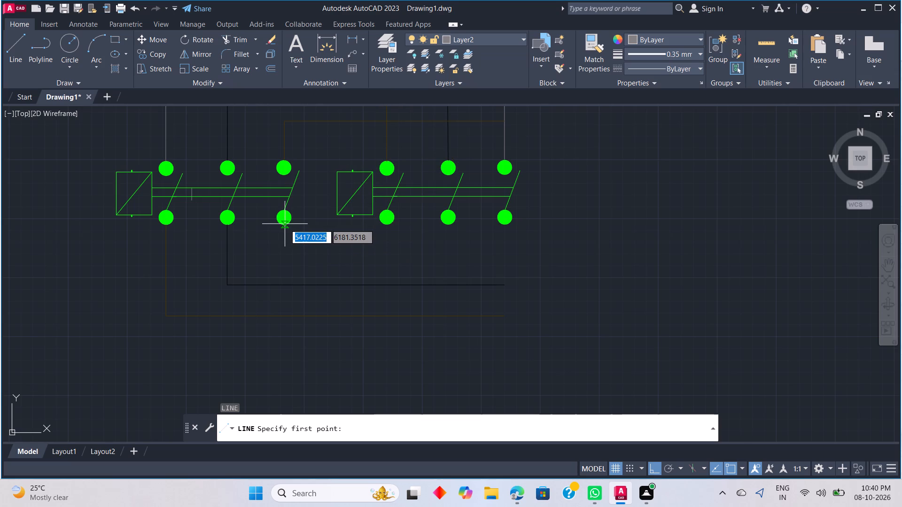
scroll(281, 211, up, 1)
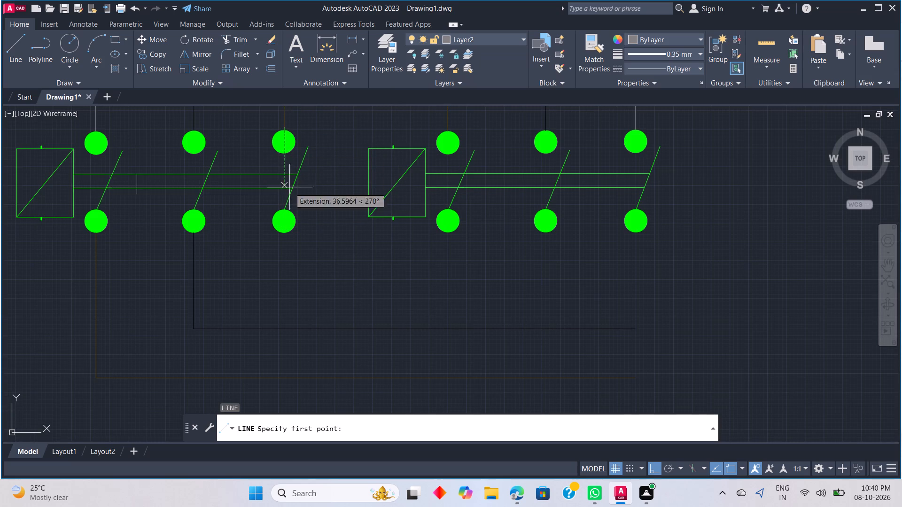
click(284, 236)
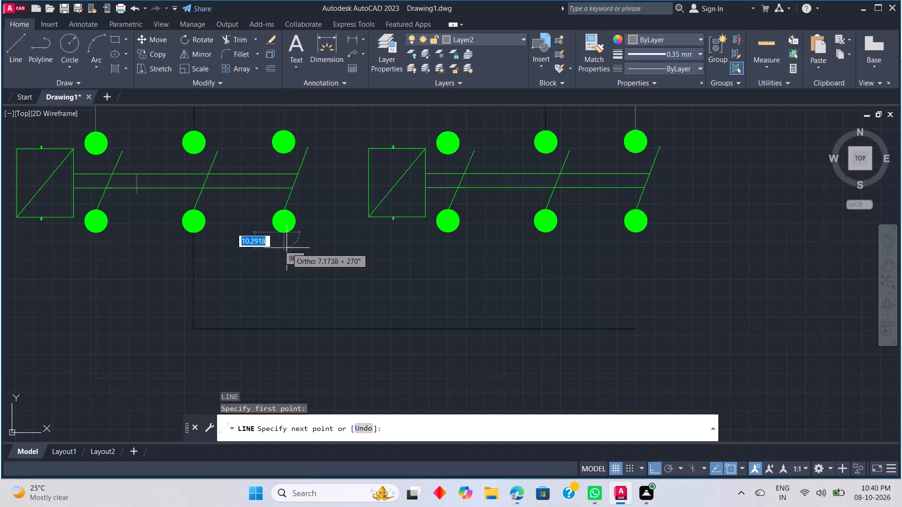
click(284, 281)
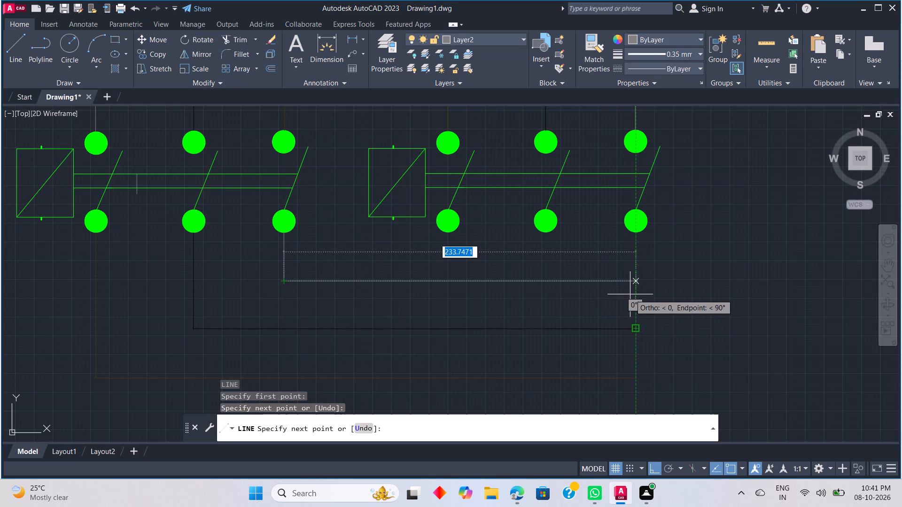
click(633, 285)
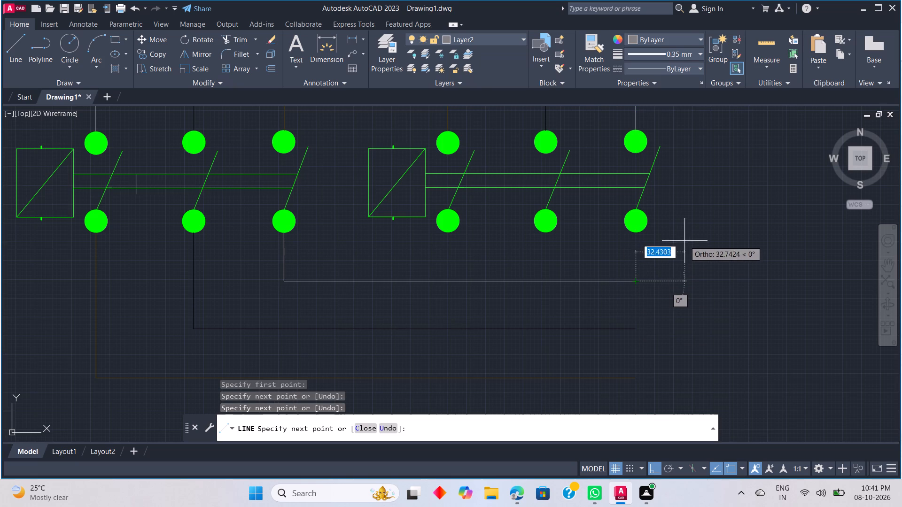
key(Escape)
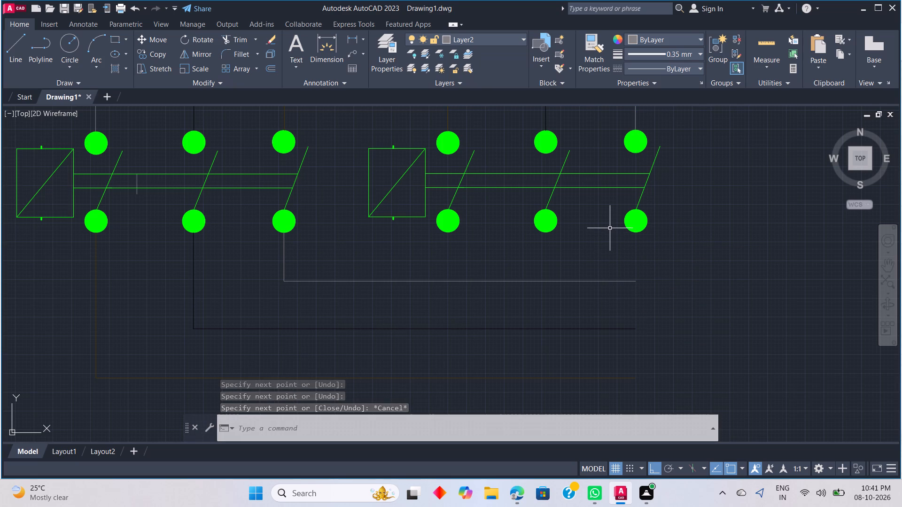
On Layer2, draw a vertical line about 151 long down from the bottom of the original set's last lower circle.
key(l)
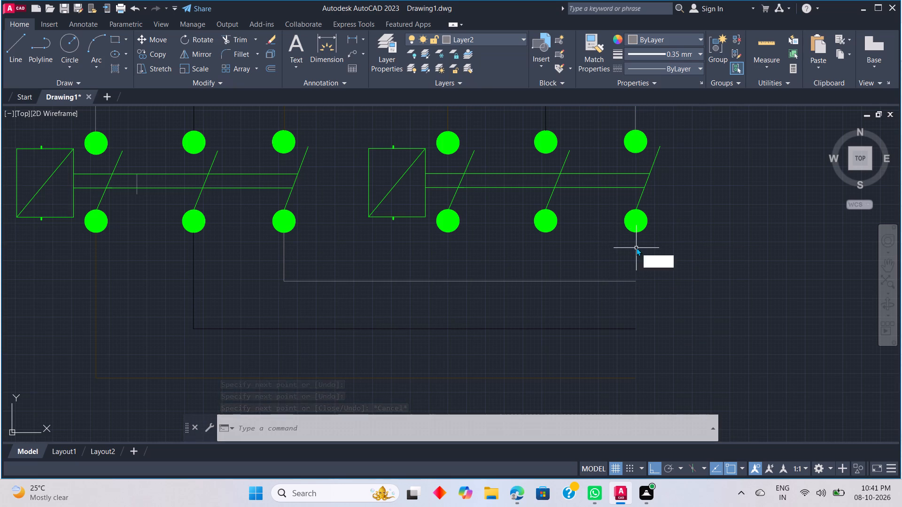
key(space)
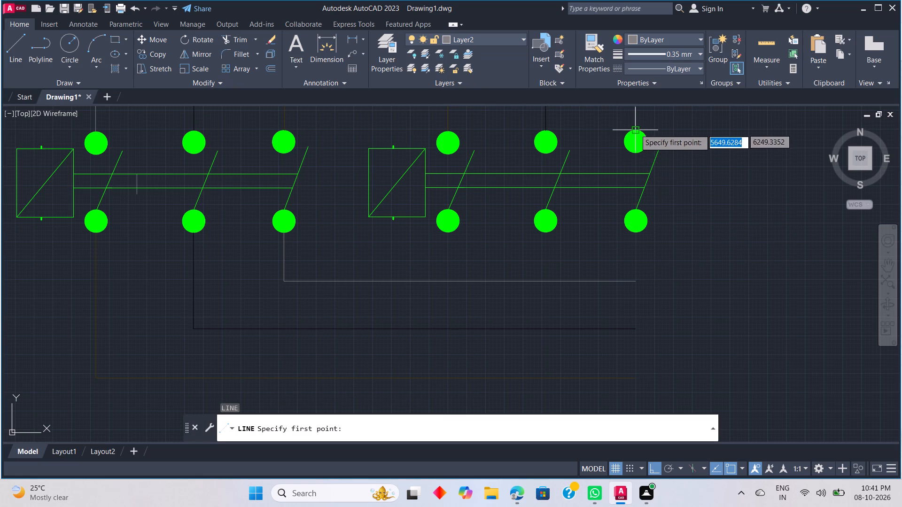
click(637, 231)
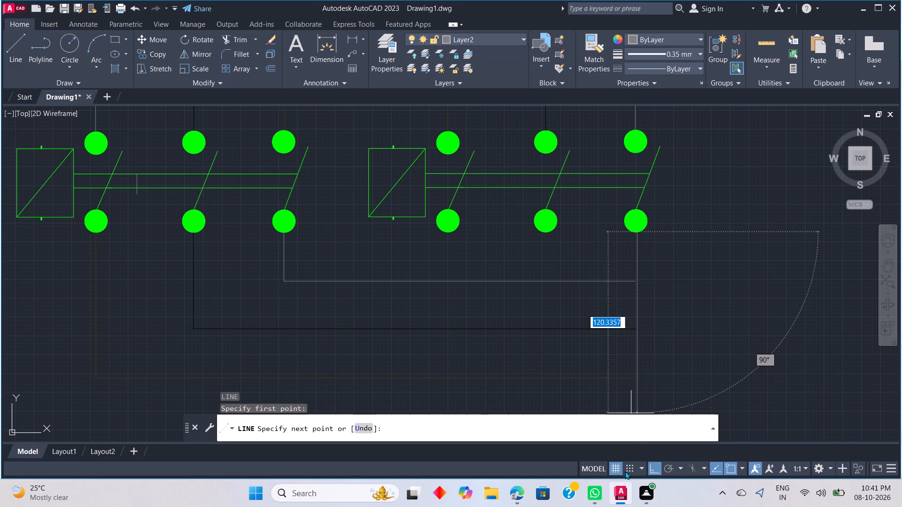
scroll(692, 307, down, 1)
middle_drag(693, 305, 655, 177)
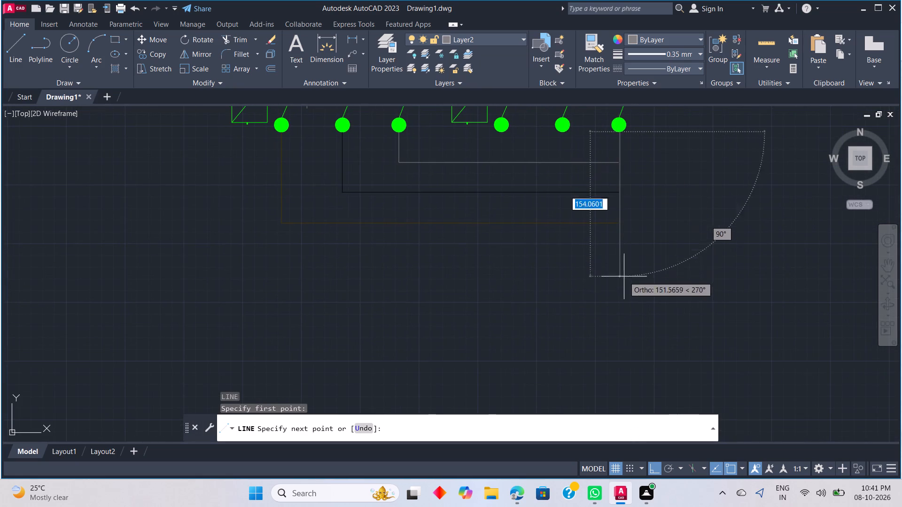
scroll(625, 335, down, 1)
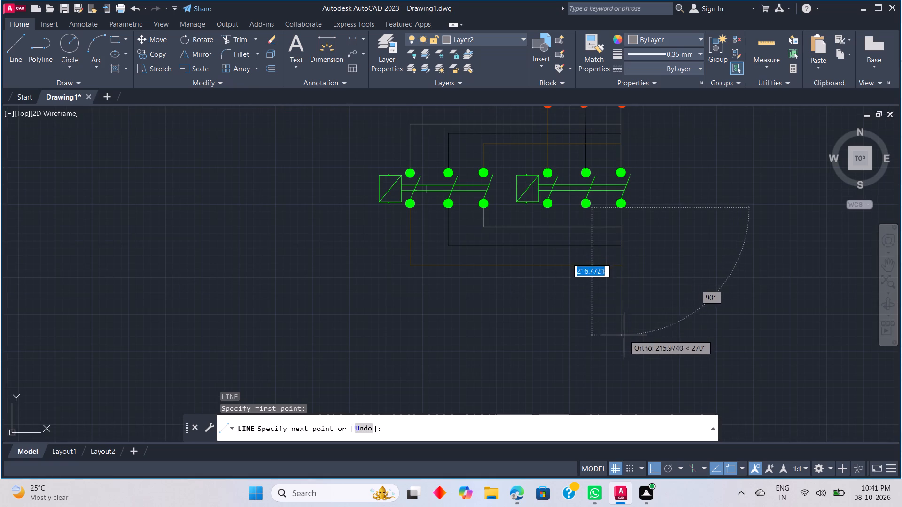
click(620, 296)
key(Escape)
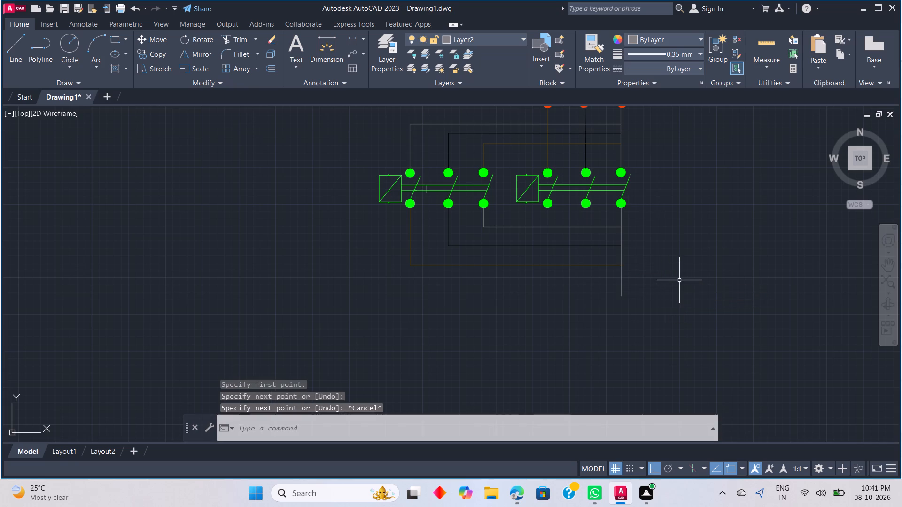
Extend the horizontal Layer2 branch line beneath the switch sets to meet the vertical line below the original set's last circle.
scroll(679, 280, down, 3)
middle_drag(685, 269, 589, 300)
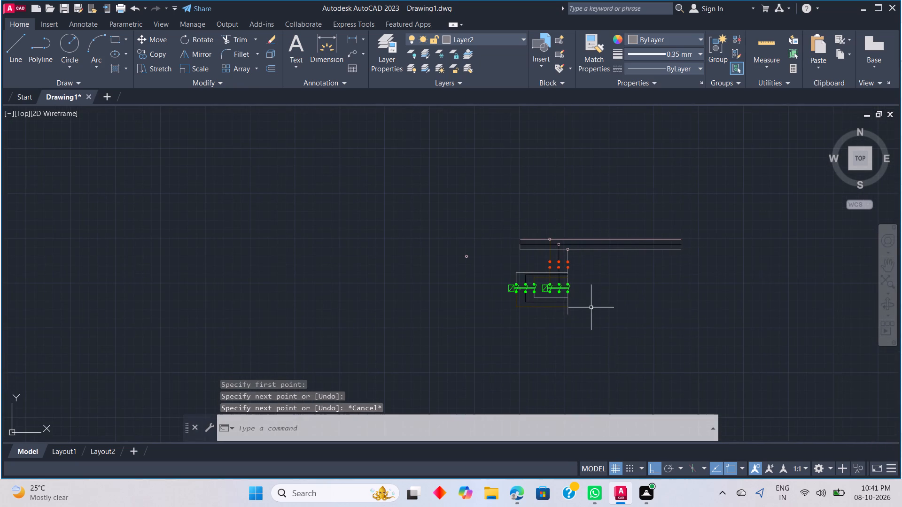
middle_drag(570, 337, 539, 295)
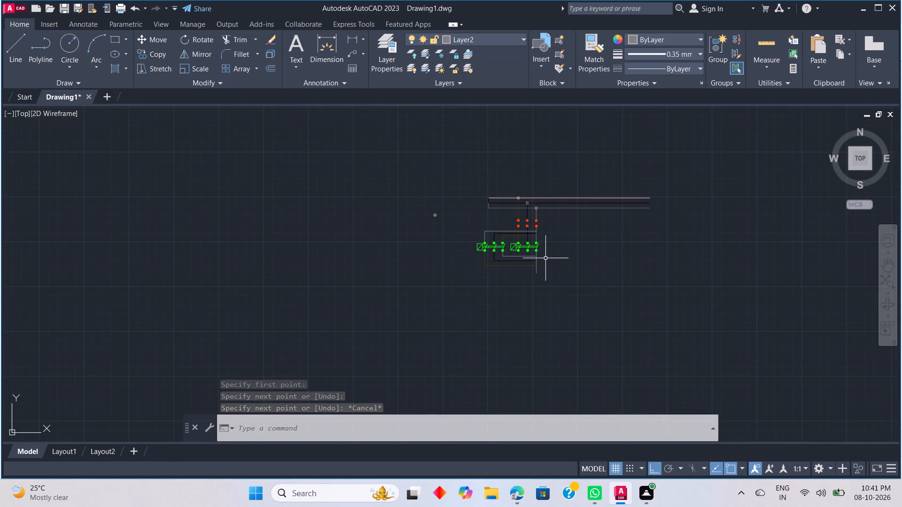
scroll(545, 258, up, 2)
middle_drag(544, 259, 565, 304)
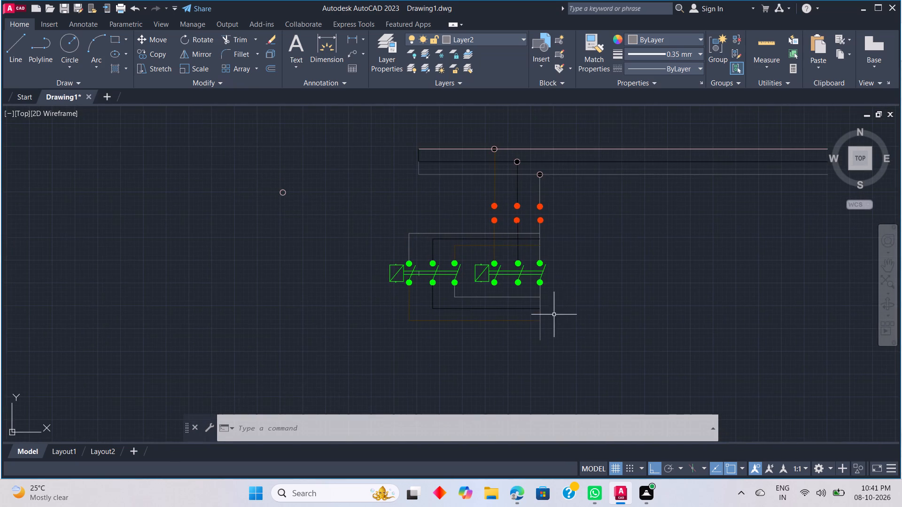
scroll(548, 323, up, 2)
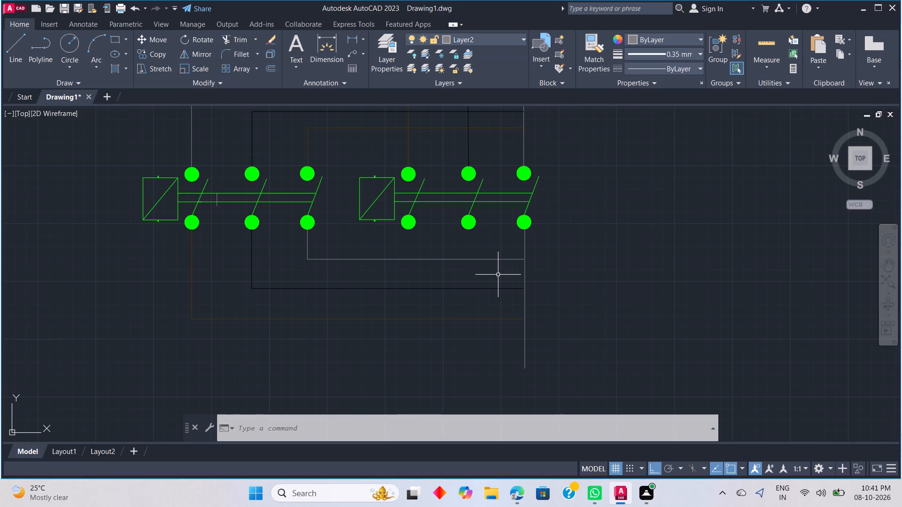
text(EX)
key(space)
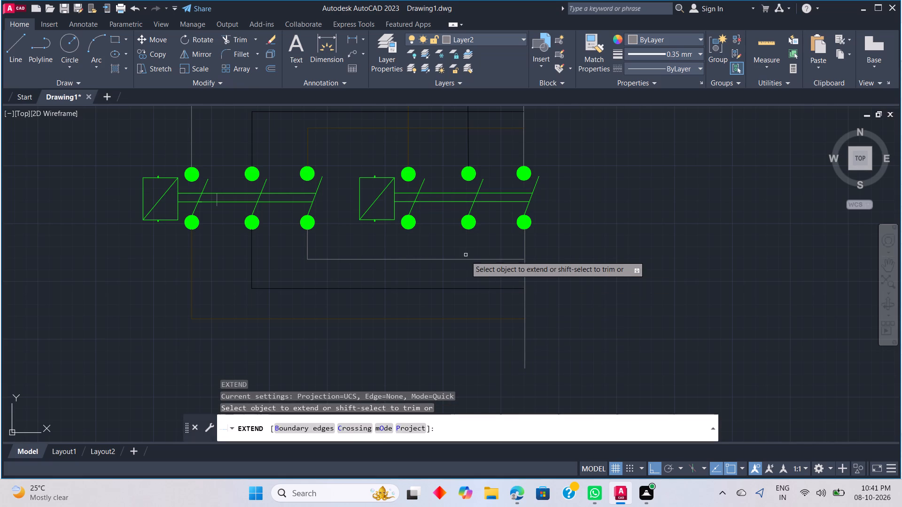
click(467, 261)
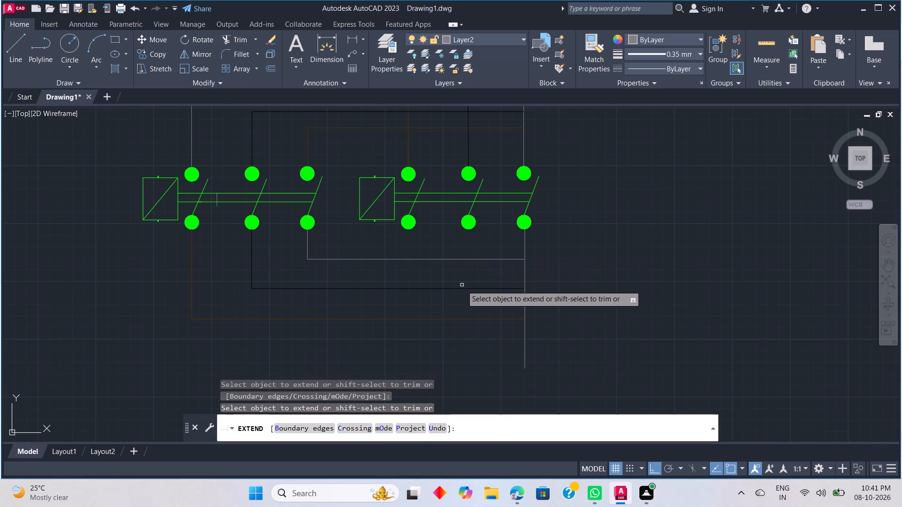
key(Escape)
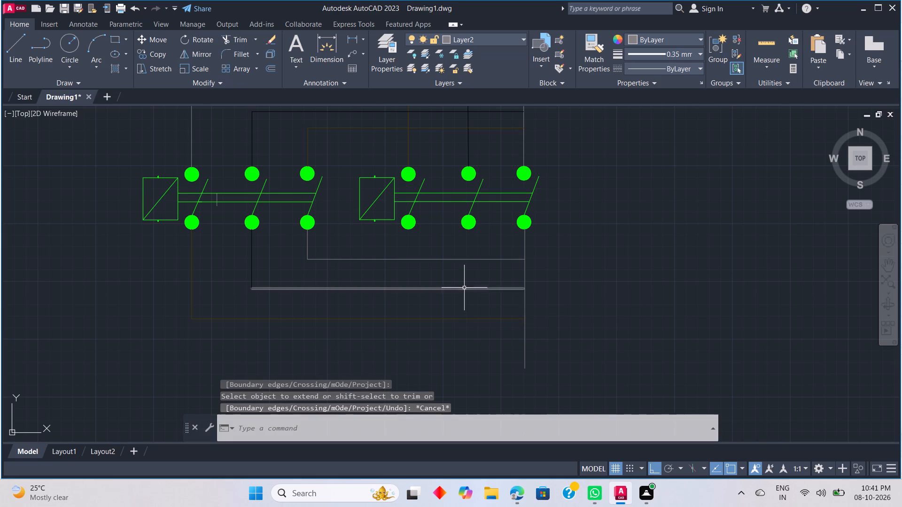
key(Escape)
On Layer1, draw a line from the top of the original set's middle upper circle down to the horizontal Layer1 branch line.
text(L)
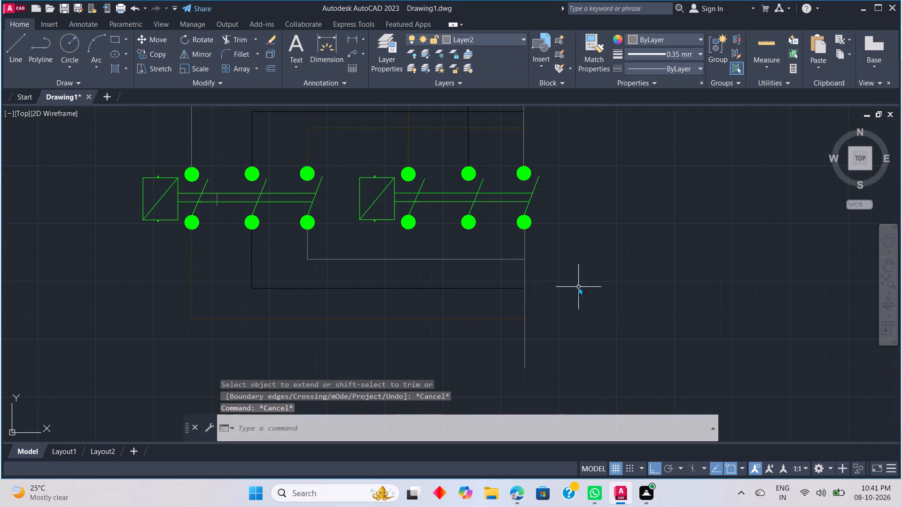
key(space)
click(516, 38)
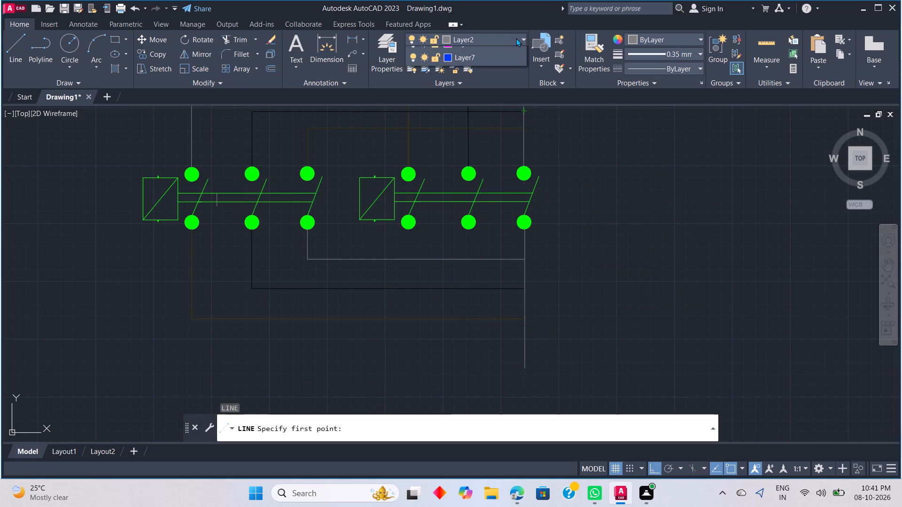
click(512, 71)
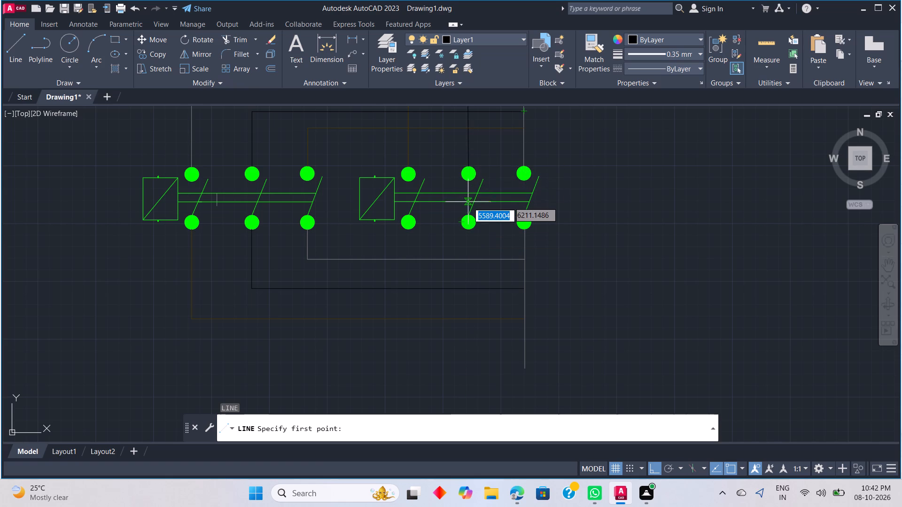
click(468, 170)
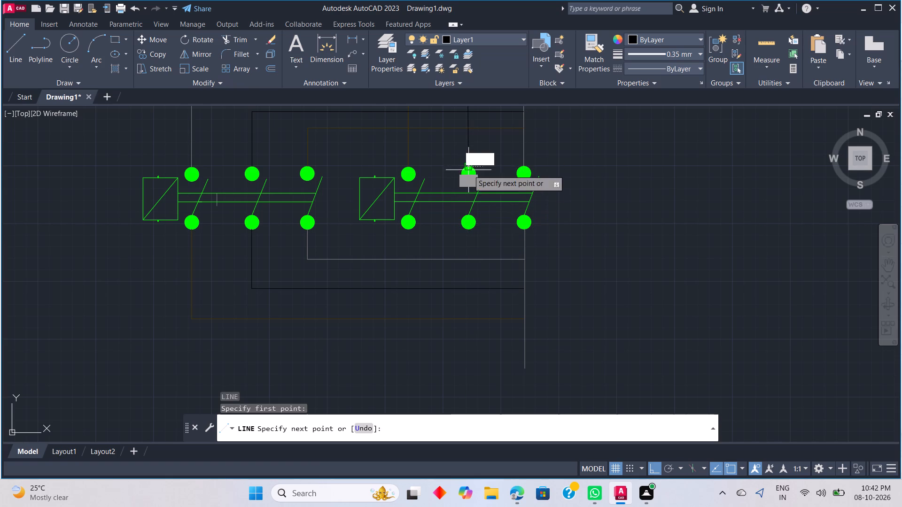
click(471, 292)
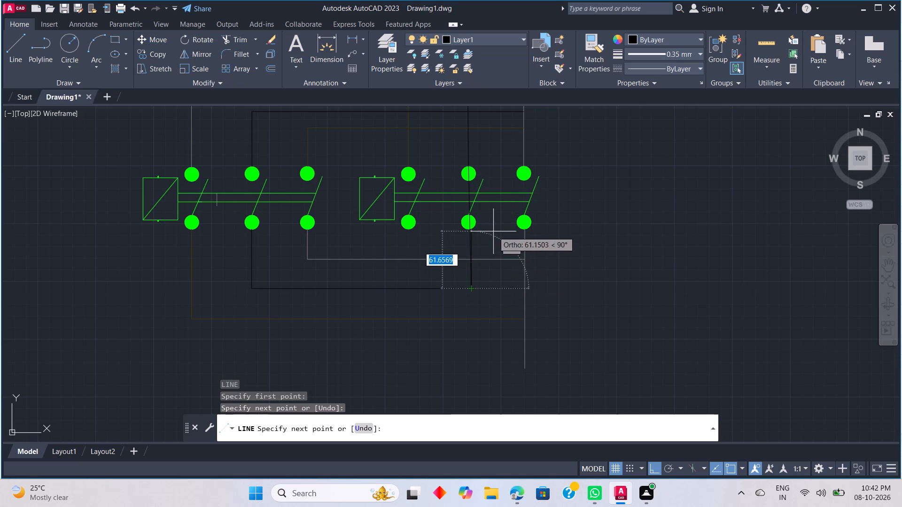
key(Escape)
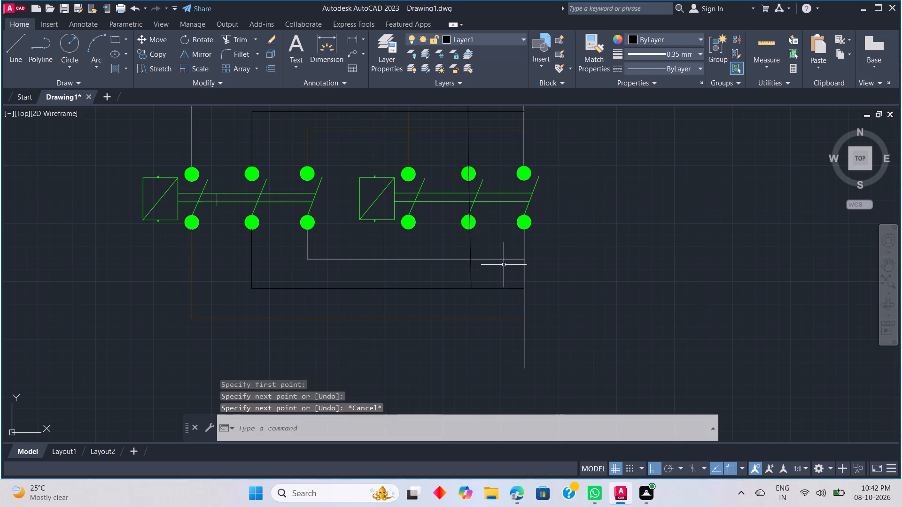
Trim away the part of the horizontal Layer1 branch line that runs past the original set's middle leg.
key(r)
key(Escape)
key(t)
key(r)
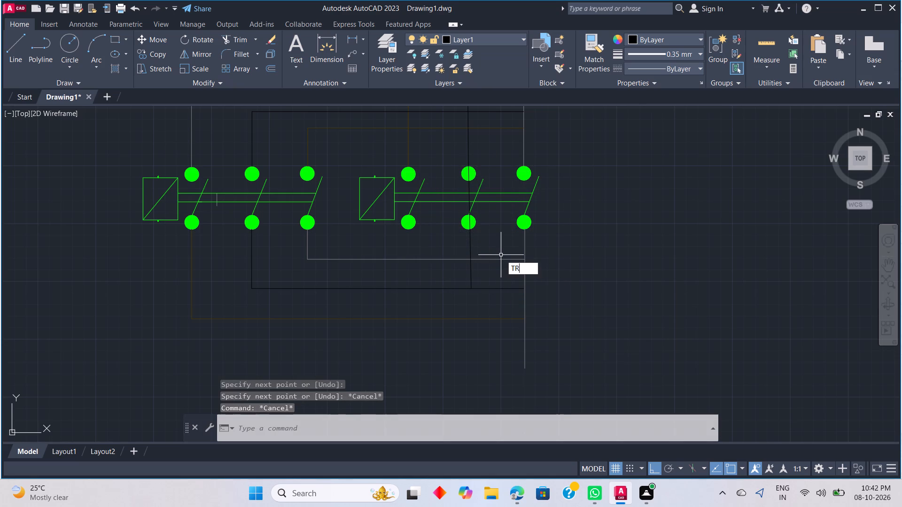
key(space)
scroll(490, 279, up, 3)
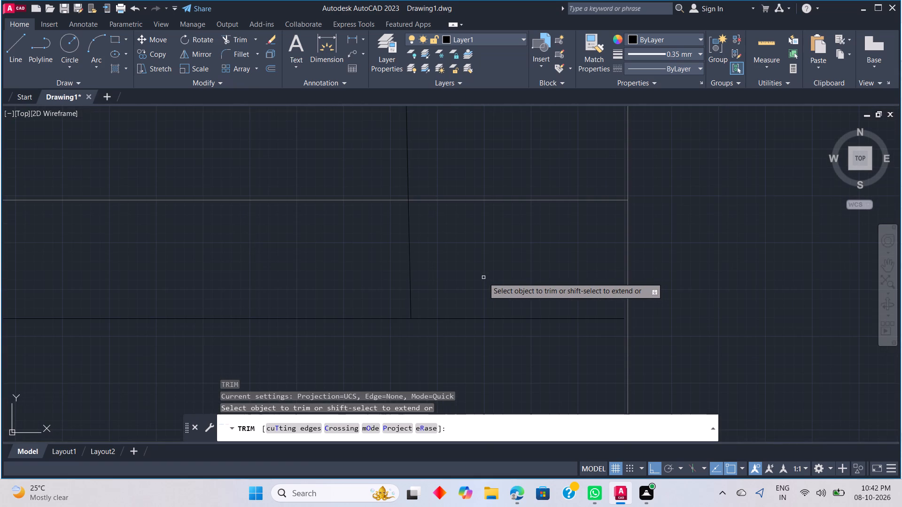
drag(457, 318, 453, 333)
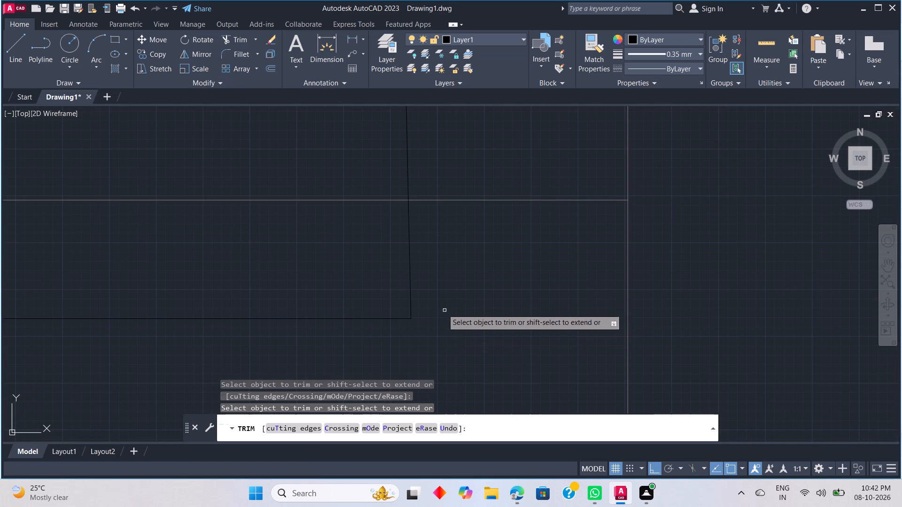
Trim away the Layer1 line where it passes through and between the original set's middle upper and lower circles.
scroll(404, 246, down, 2)
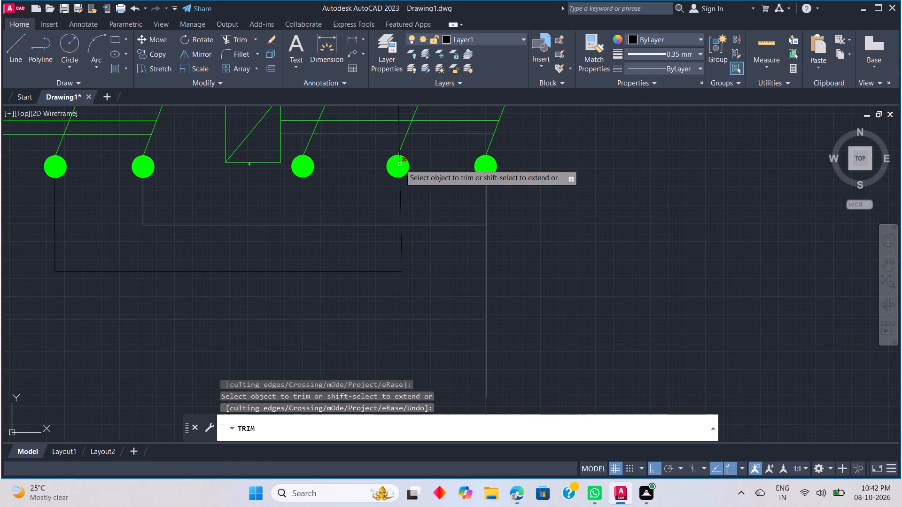
click(400, 164)
scroll(408, 146, up, 2)
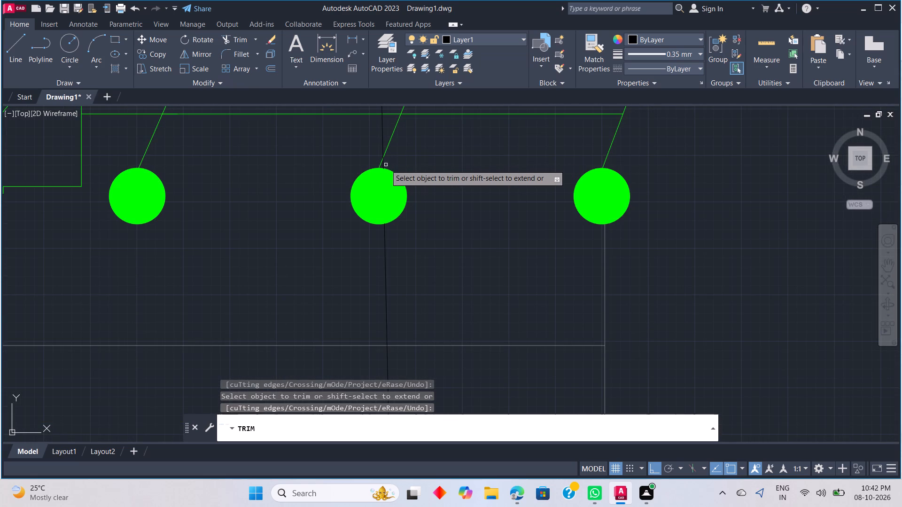
click(384, 166)
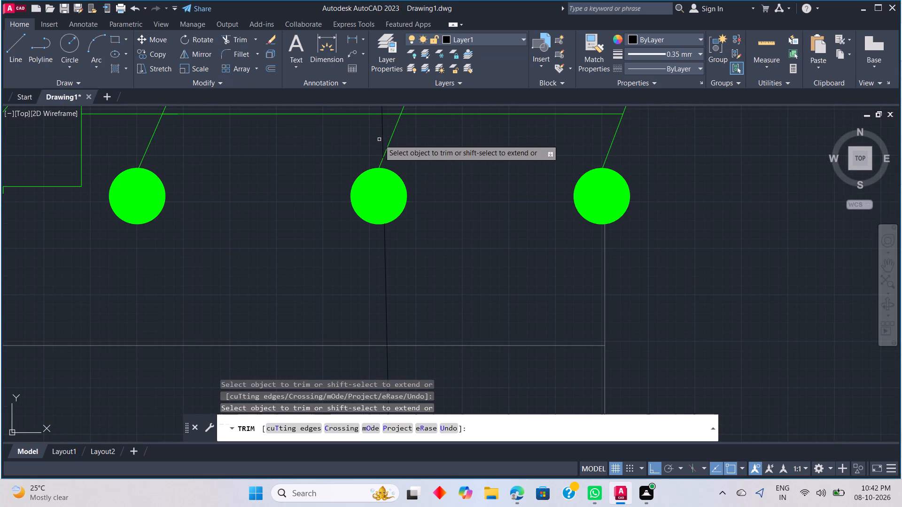
click(381, 139)
middle_drag(386, 128, 415, 238)
middle_click(415, 239)
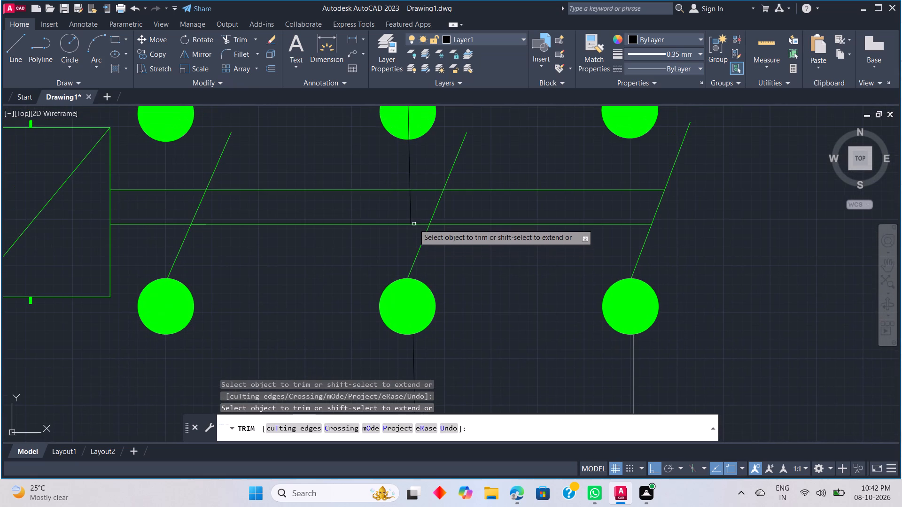
click(411, 206)
click(408, 167)
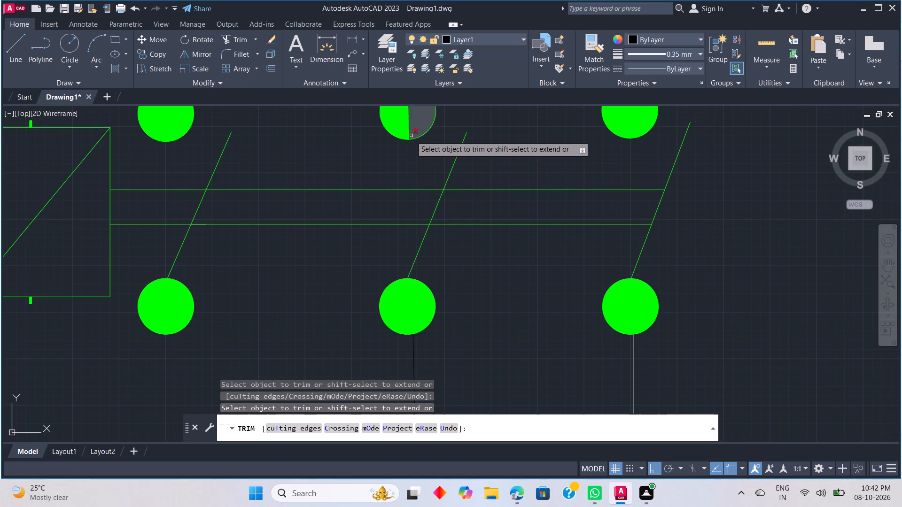
click(407, 124)
scroll(411, 126, down, 2)
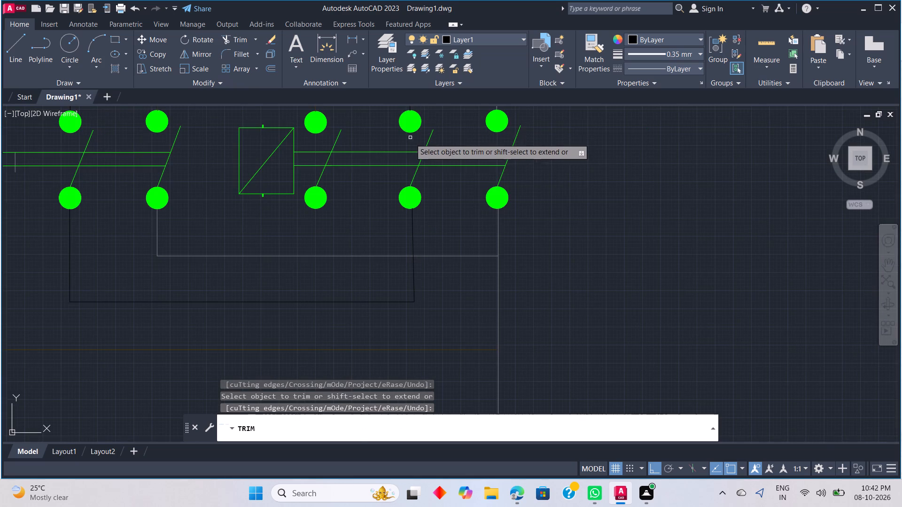
scroll(408, 207, up, 1)
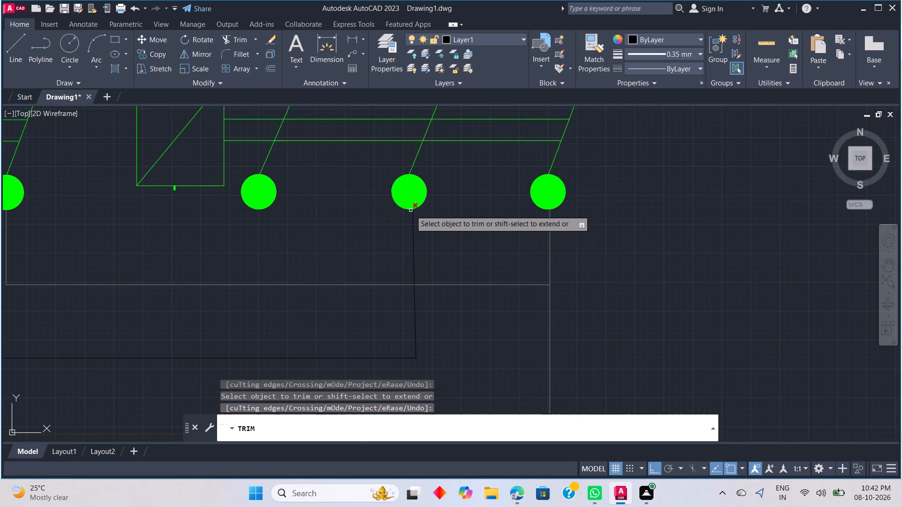
scroll(422, 246, down, 3)
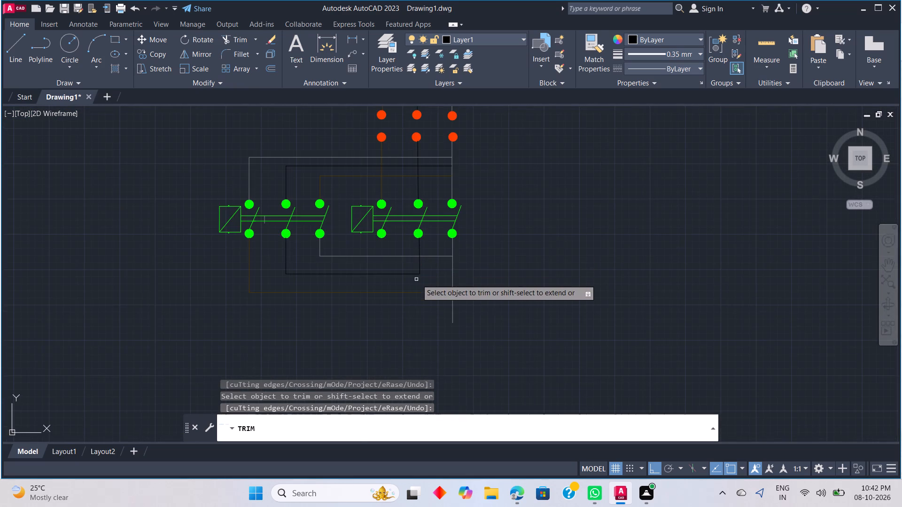
scroll(417, 279, up, 2)
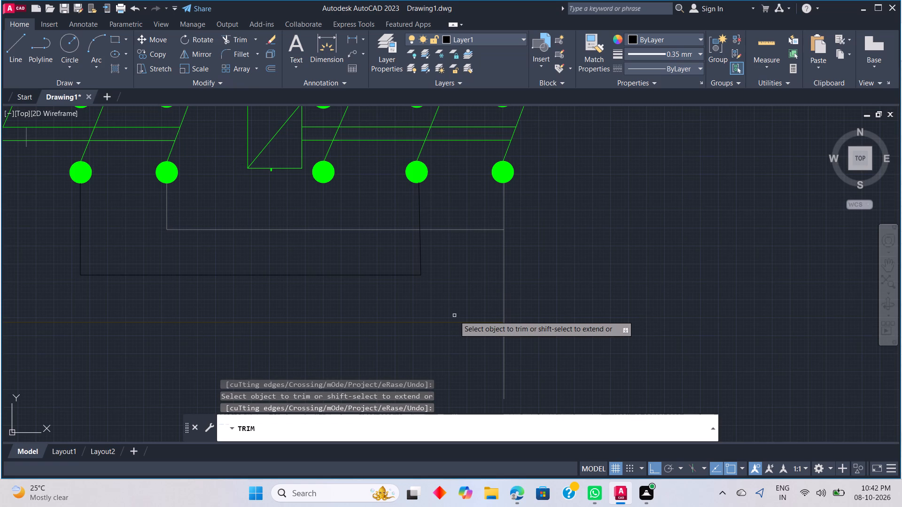
key(Escape)
On layer 0, draw a vertical line from the top of the original set's first upper circle down past the lowest horizontal branch line.
text(L)
key(space)
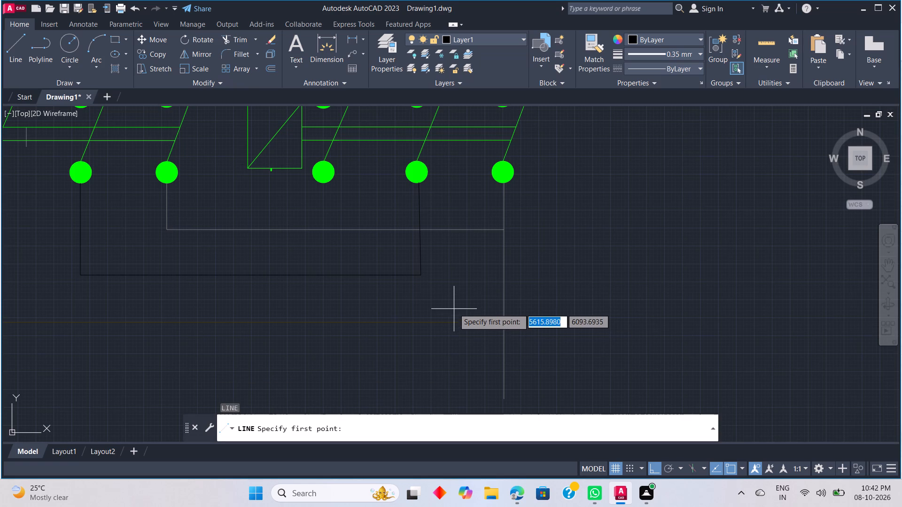
click(493, 38)
click(476, 55)
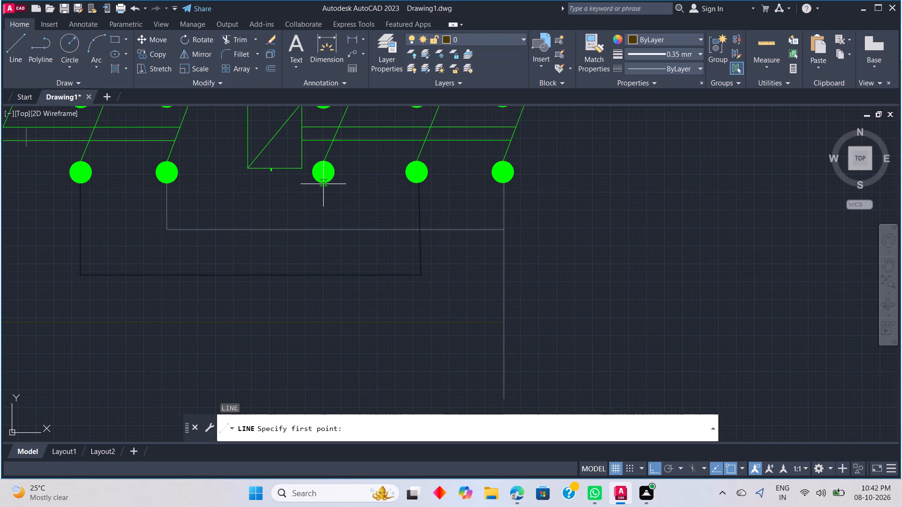
middle_drag(328, 123, 335, 203)
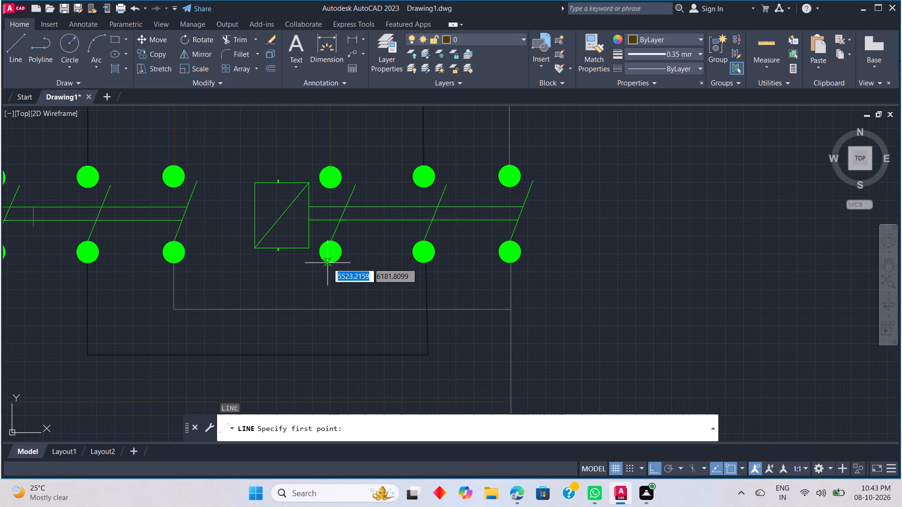
click(329, 164)
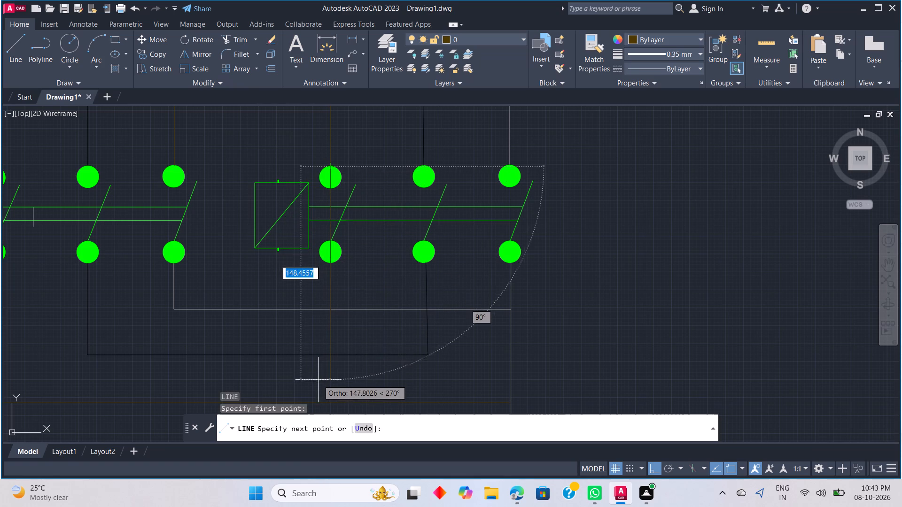
scroll(318, 383, down, 1)
middle_click(338, 358)
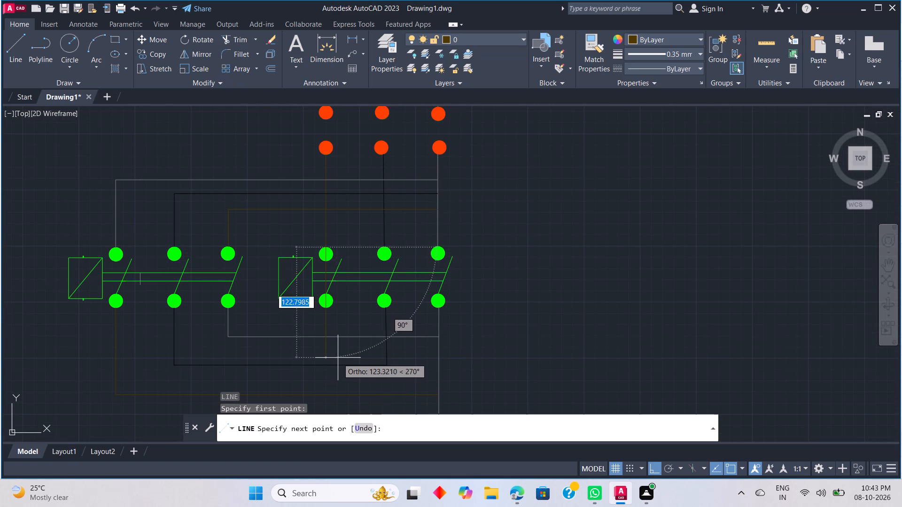
middle_click(338, 345)
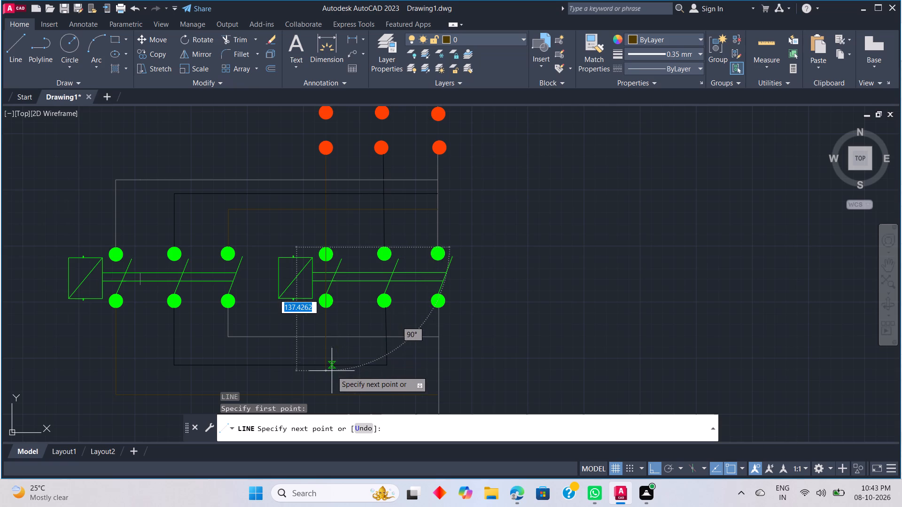
middle_drag(323, 381, 324, 300)
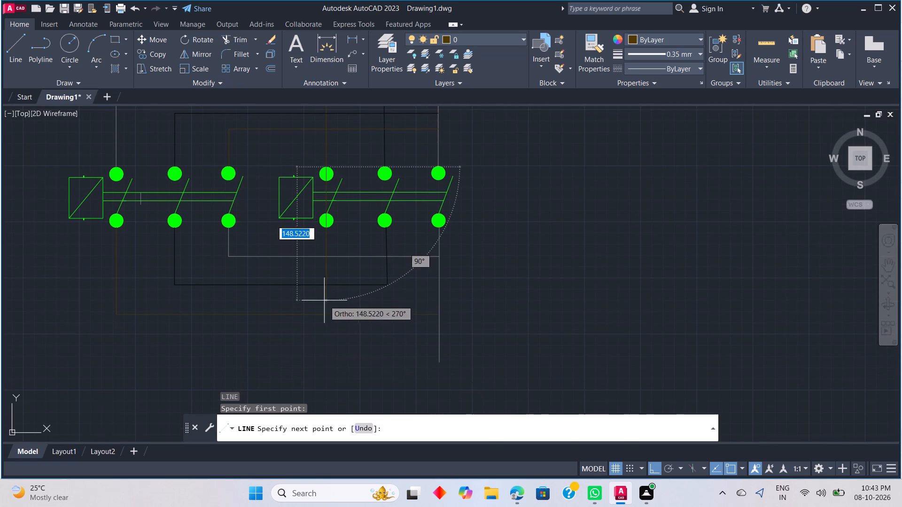
click(311, 335)
key(Escape)
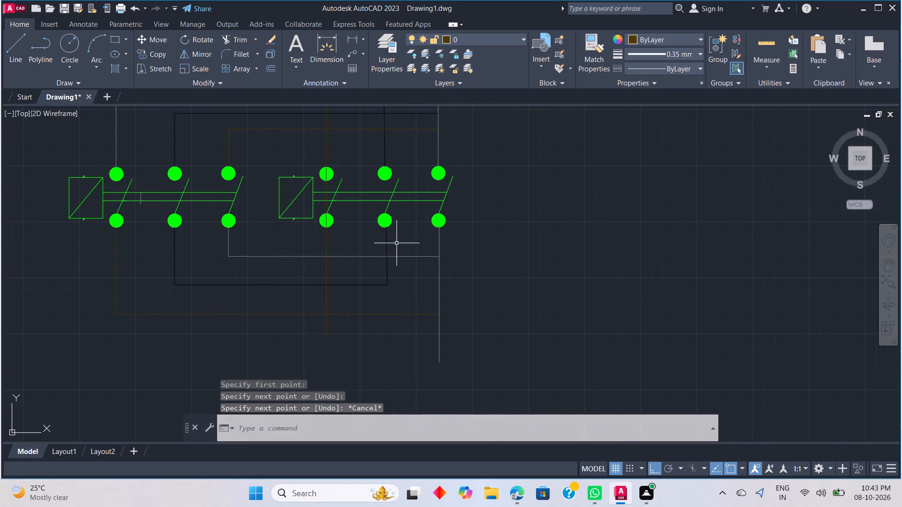
Trim the overhanging ends where the lowest layer 0 branch line meets the vertical line below the original set's first circle.
key(t)
text(R)
key(space)
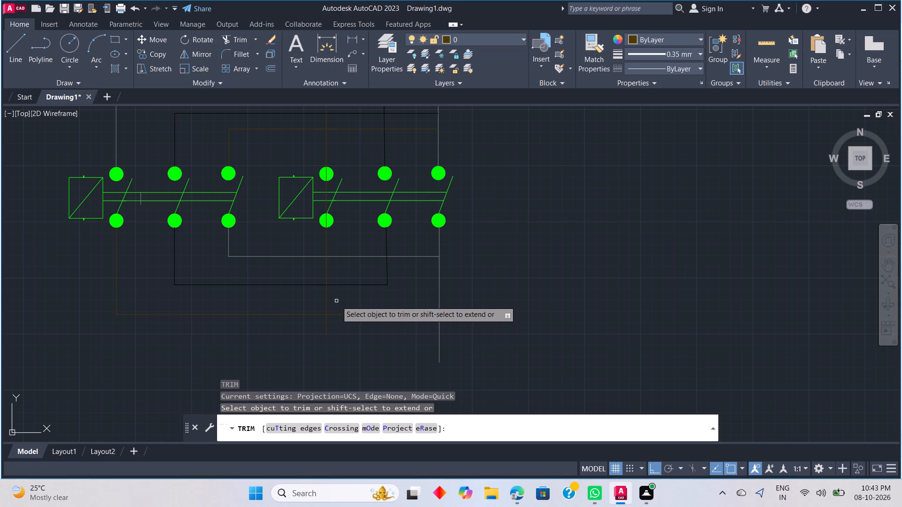
click(338, 315)
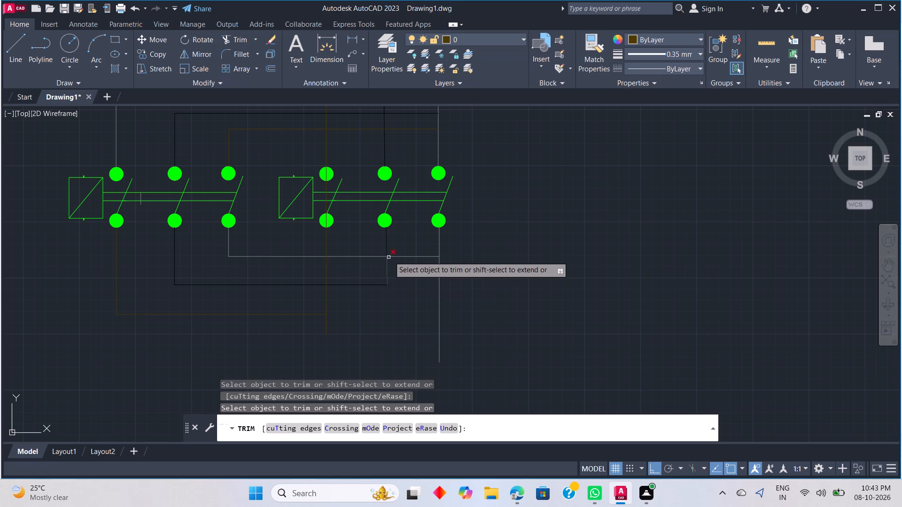
click(327, 323)
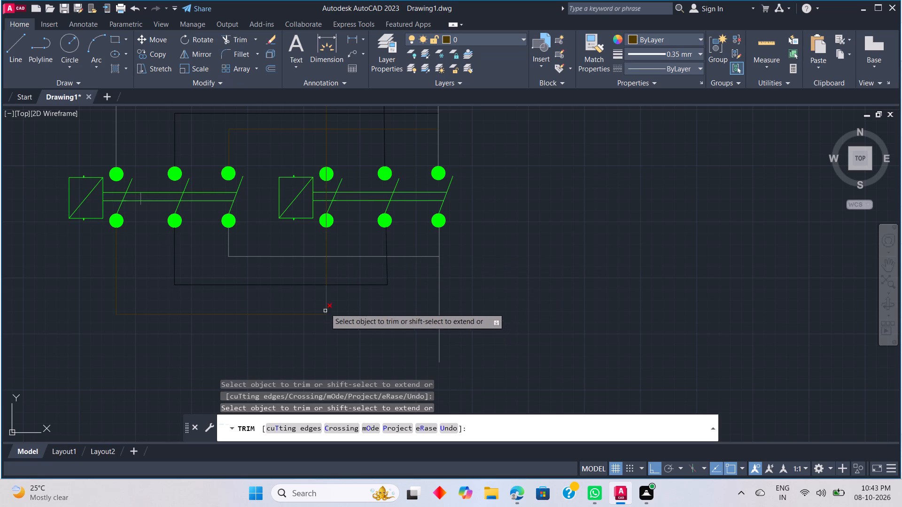
Trim the layer 0 vertical line through and between the original set's first circles, and from the lower circle to the Layer2 branch line.
click(326, 239)
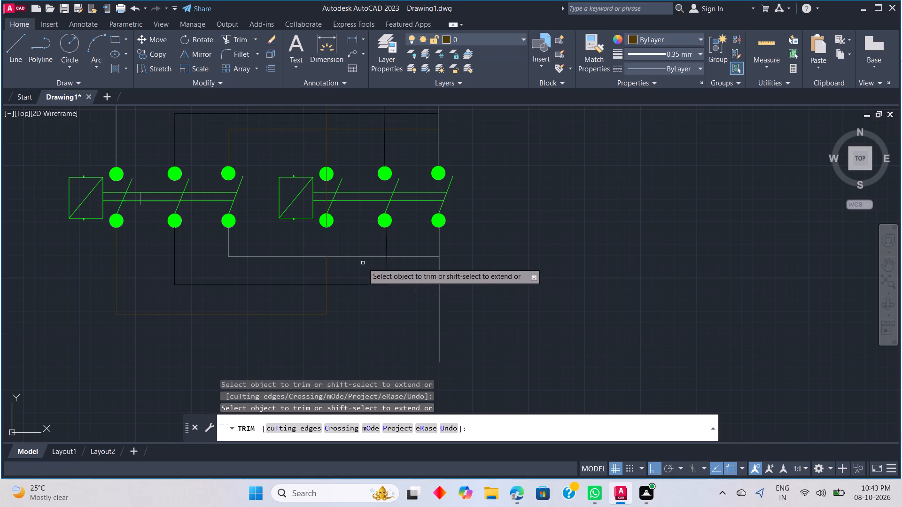
scroll(320, 221, up, 2)
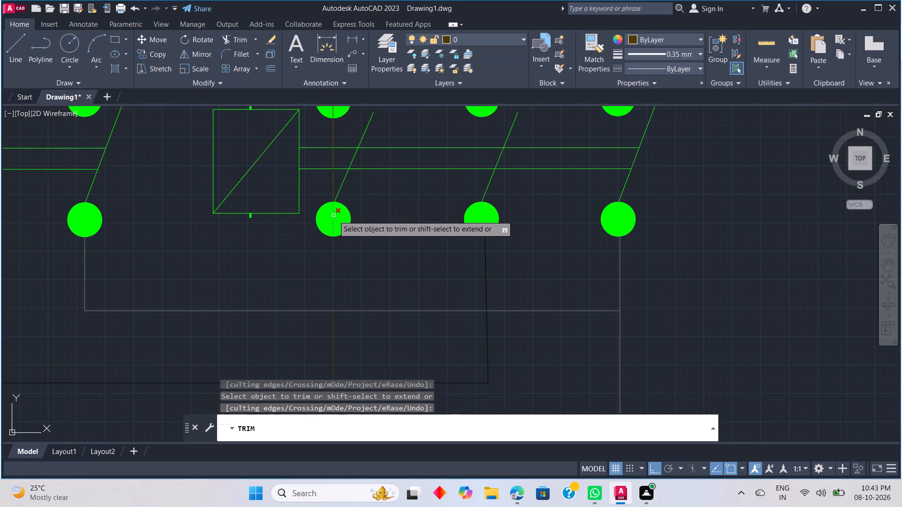
scroll(334, 215, up, 2)
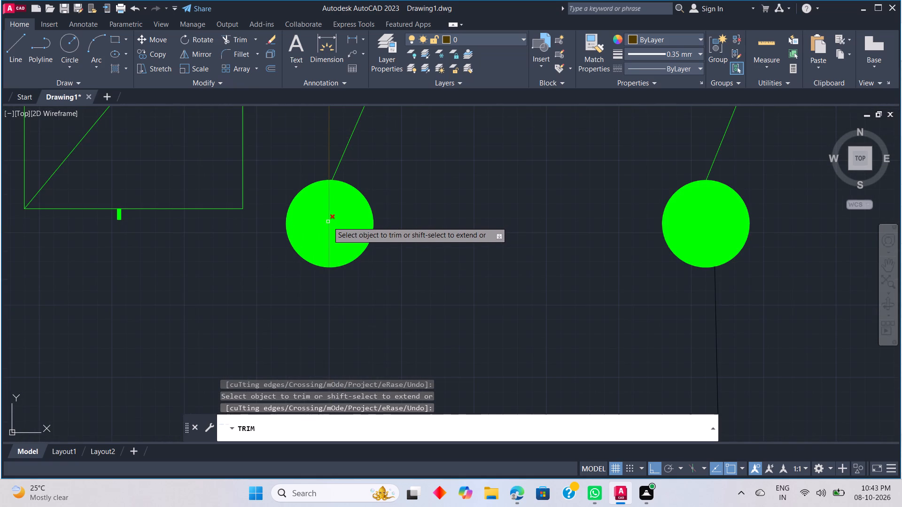
click(329, 221)
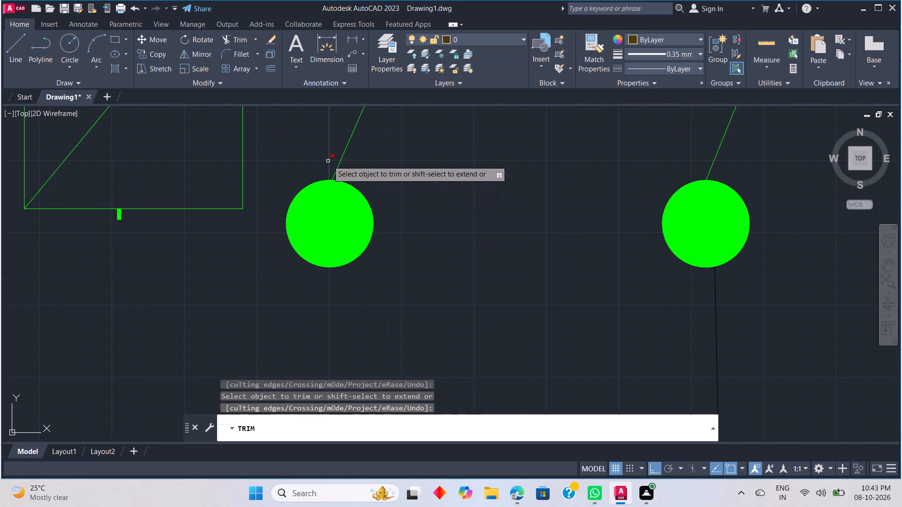
click(328, 160)
scroll(327, 152, down, 2)
middle_drag(327, 151, 330, 269)
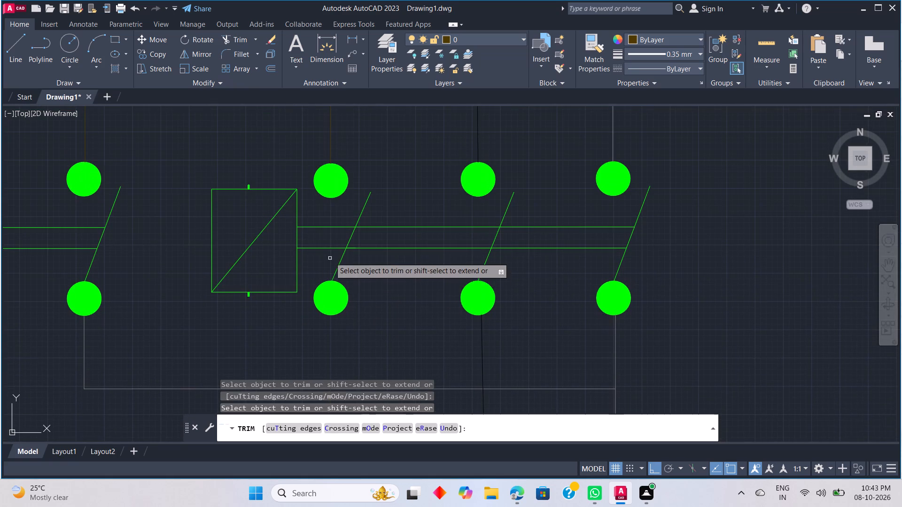
scroll(330, 252, down, 2)
middle_drag(352, 300, 350, 243)
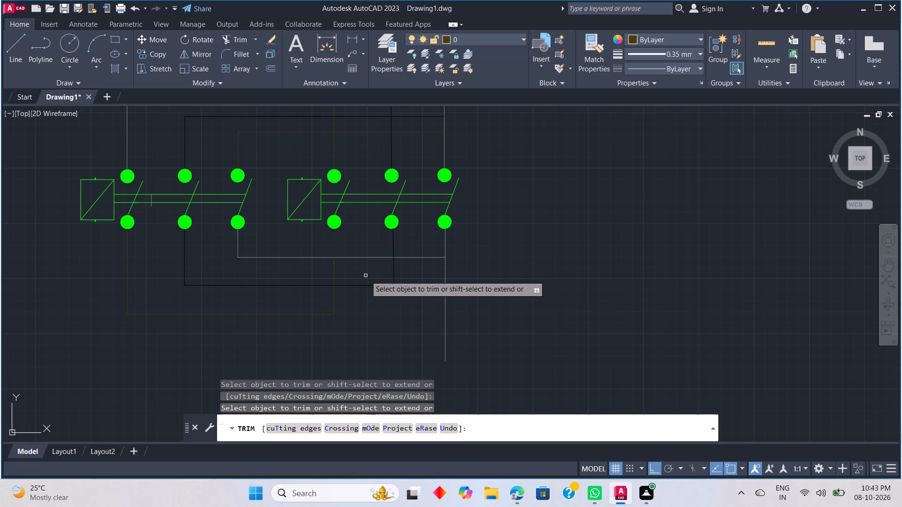
key(Escape)
Extend the remaining layer 0 vertical line up to the original set's first lower circle.
key(e)
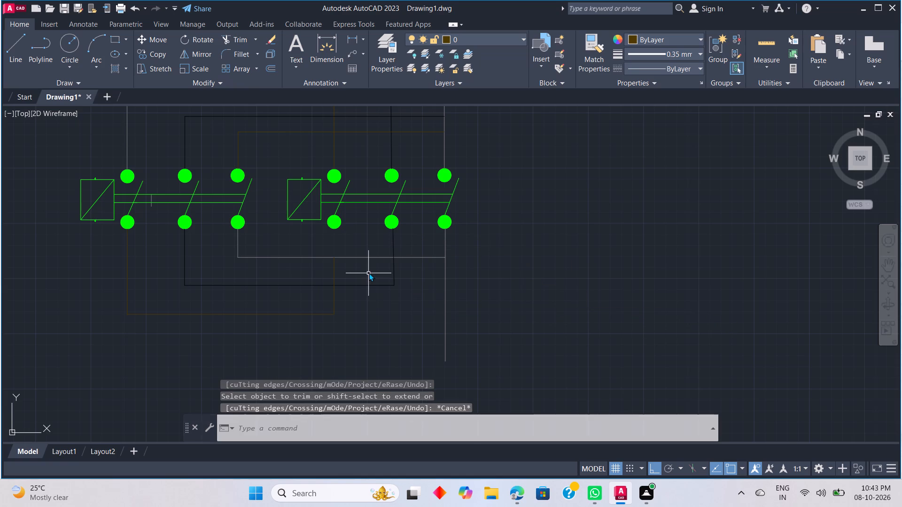
text(X)
key(space)
click(334, 271)
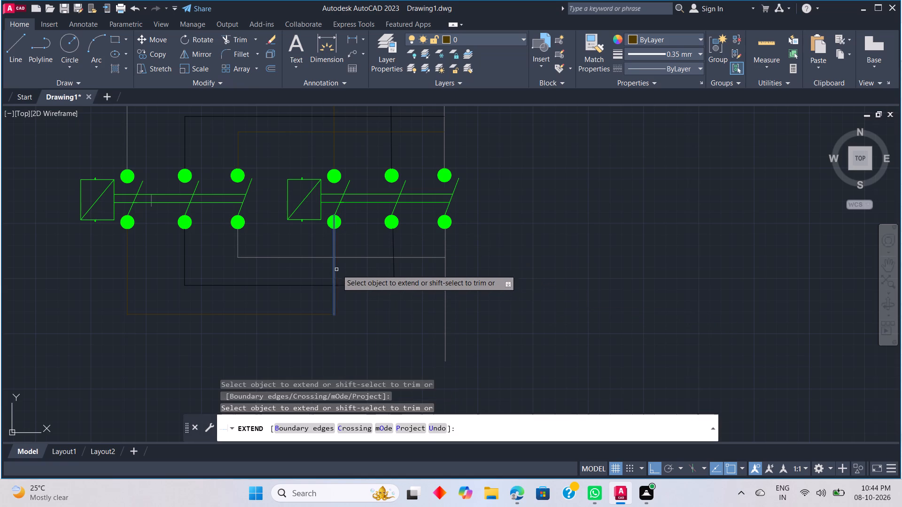
key(Escape)
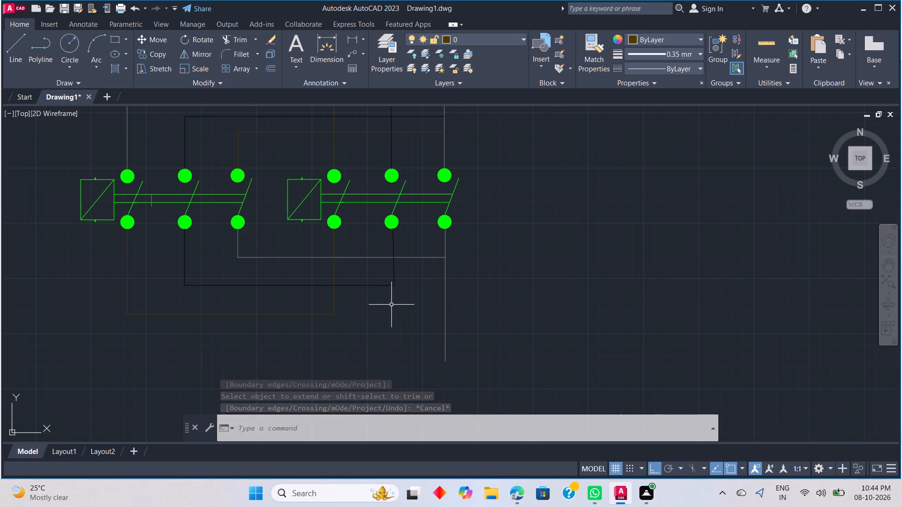
On layer 0, draw a horizontal line about 226 long leftward from the lower end of the Layer2 vertical line.
scroll(394, 272, down, 1)
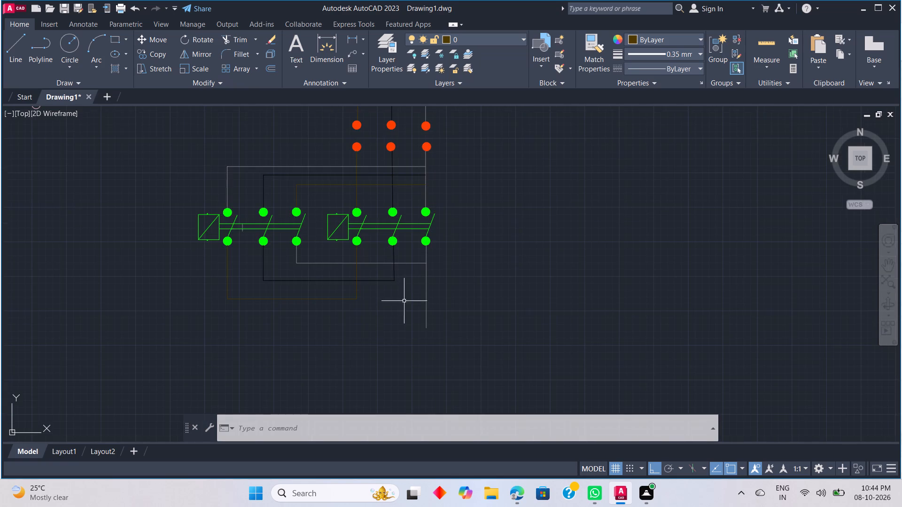
middle_drag(401, 307, 354, 131)
middle_drag(354, 132, 363, 182)
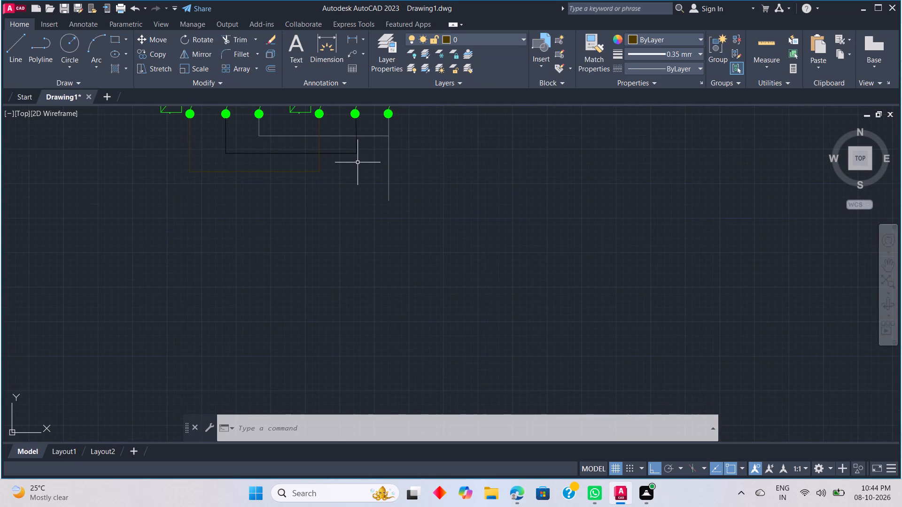
middle_drag(358, 162, 361, 185)
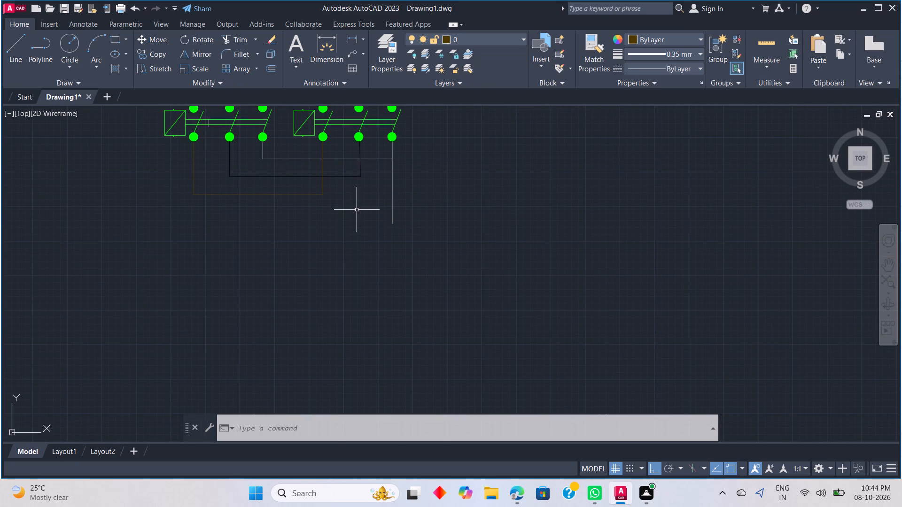
key(l)
key(space)
drag(392, 223, 357, 222)
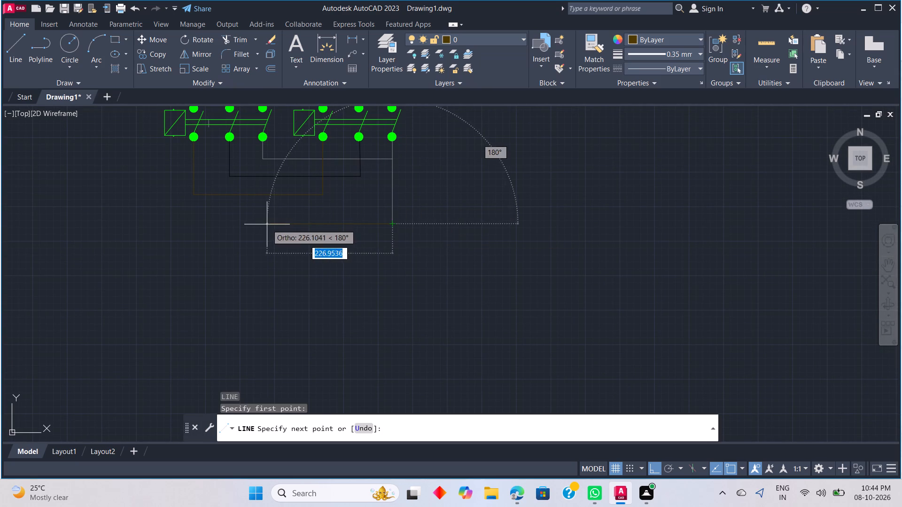
click(267, 224)
key(Escape)
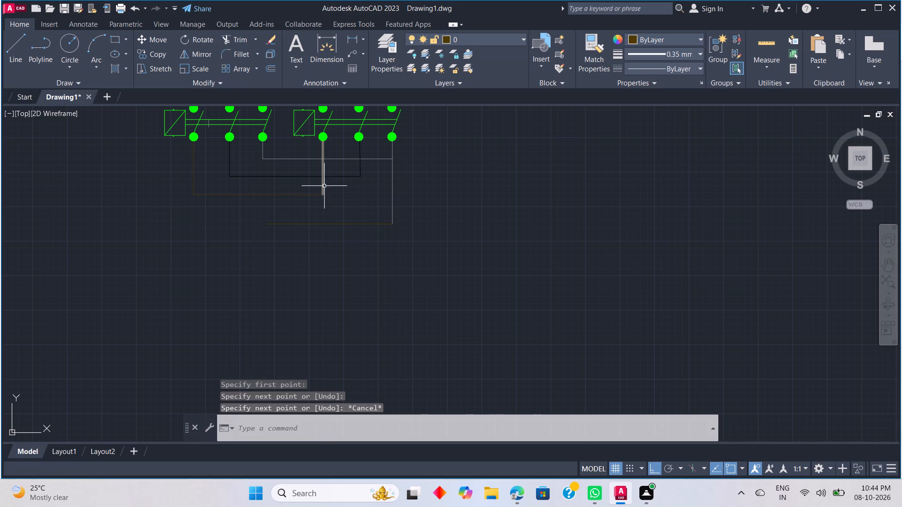
Extend the layer 0 vertical line below the original set's first lower circle down to the new bottom horizontal line.
key(e)
key(x)
key(space)
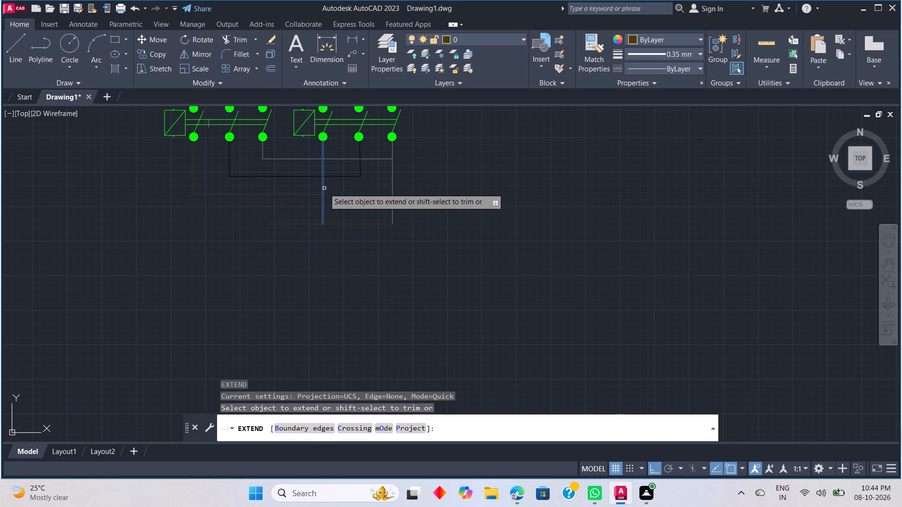
click(324, 189)
key(Escape)
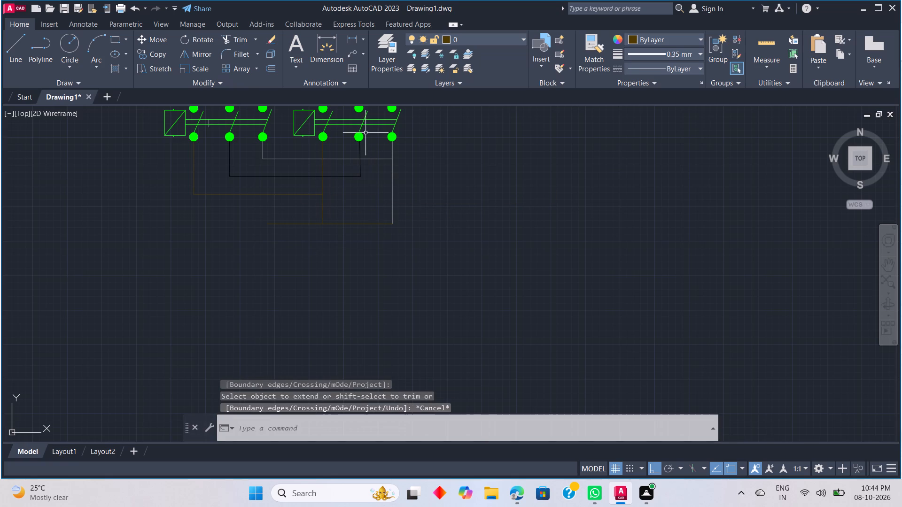
Make Layer1 current and extend the Layer1 vertical line below the original set's middle circle to the bottom horizontal line.
click(467, 38)
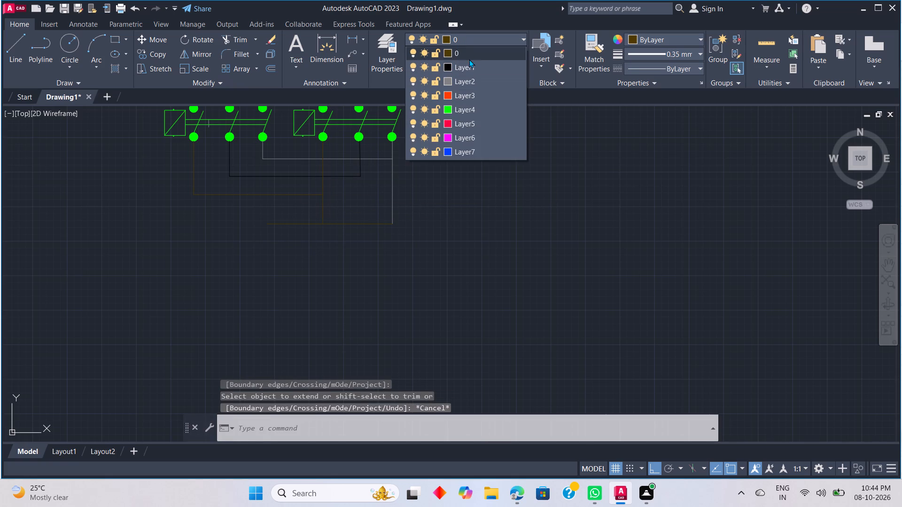
click(468, 67)
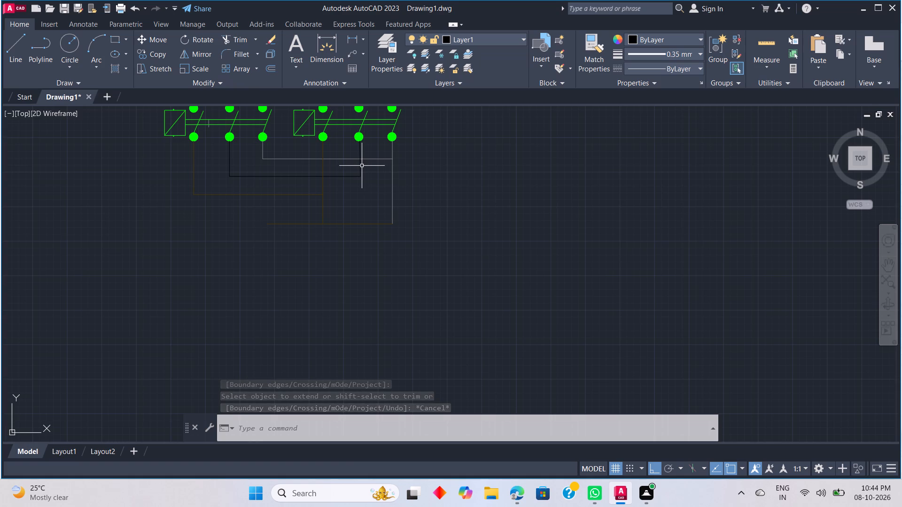
key(e)
text(X)
key(space)
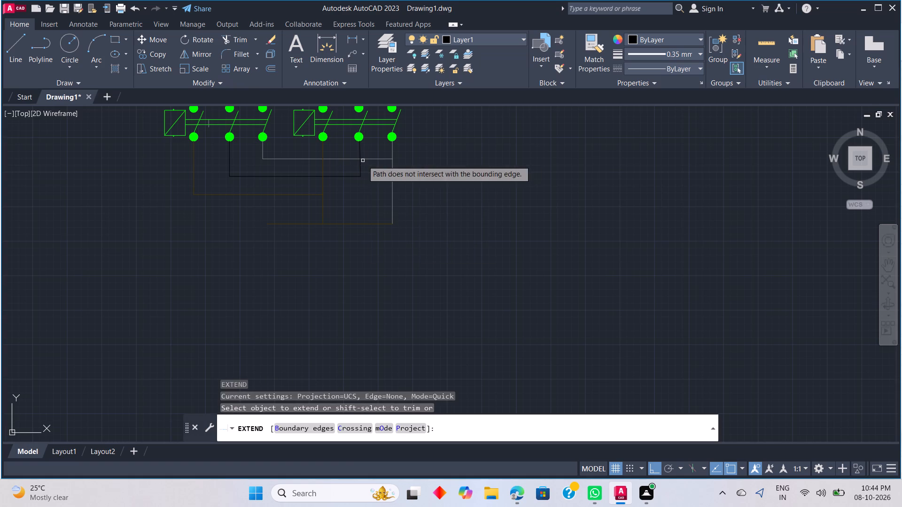
click(360, 168)
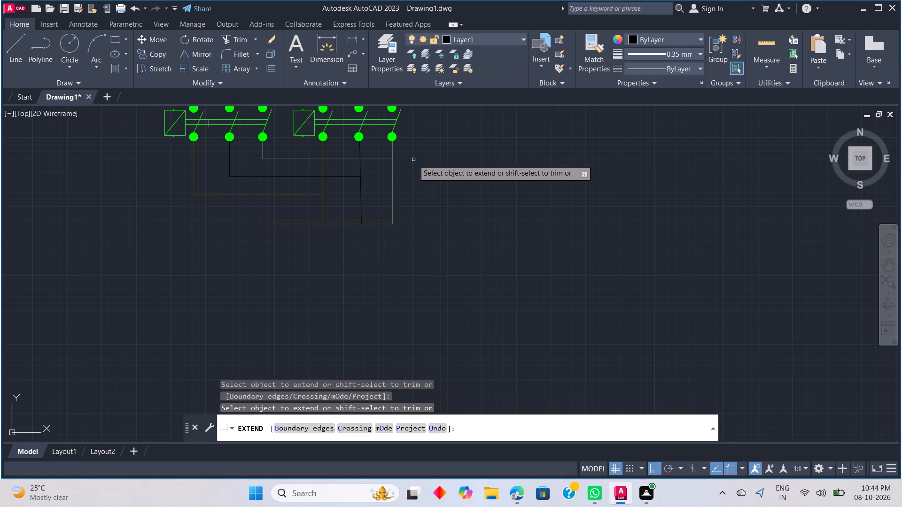
key(Escape)
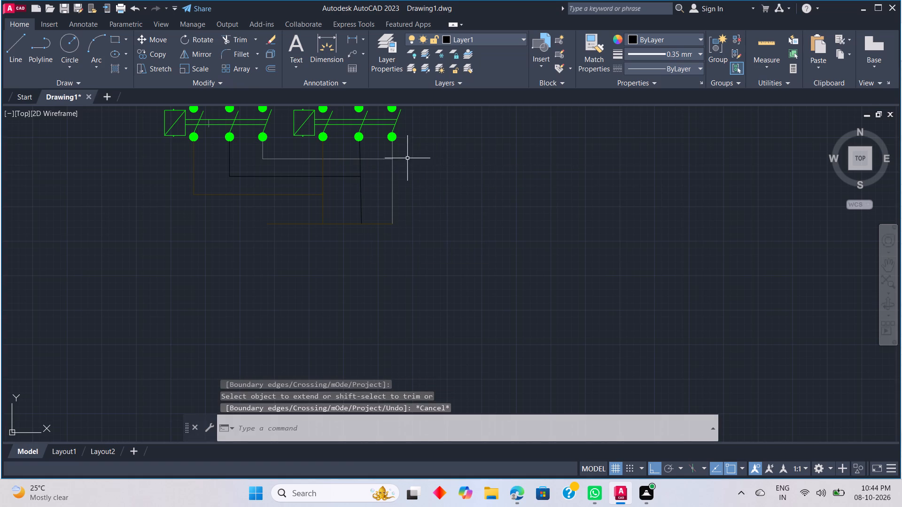
Copy the original set's last lower circle about 41 straight down onto the Layer2 branch line junction.
click(396, 135)
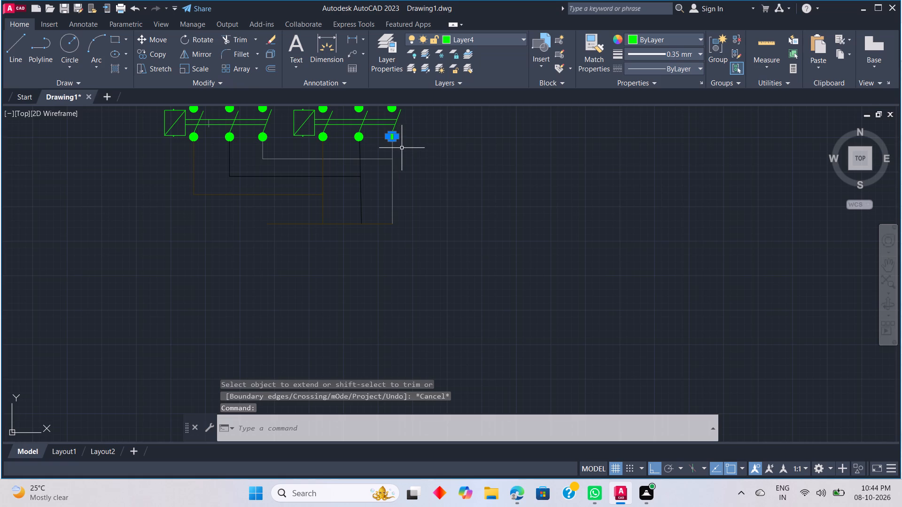
key(Escape)
middle_drag(406, 146, 391, 269)
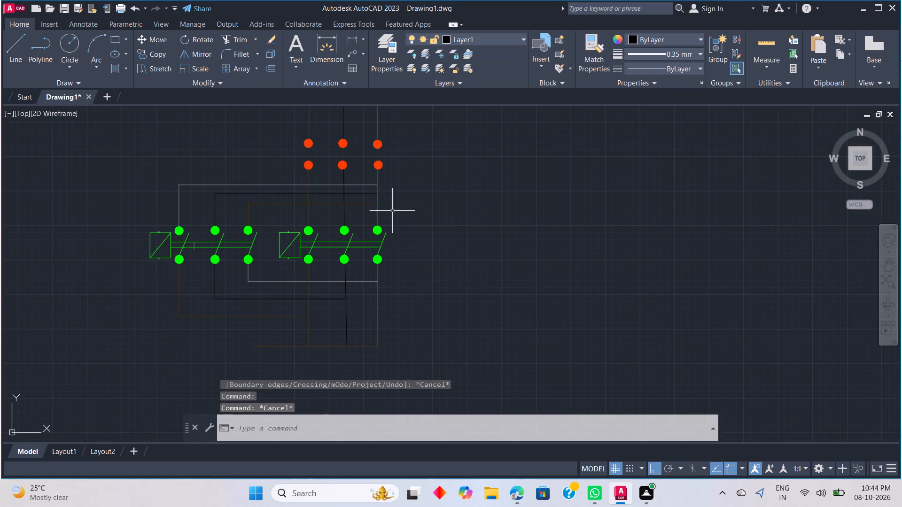
scroll(394, 208, down, 2)
scroll(398, 190, up, 2)
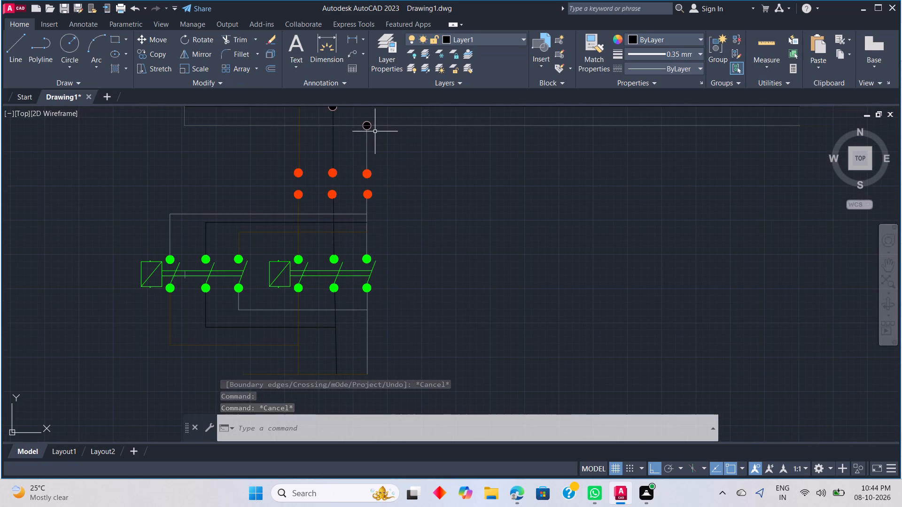
scroll(371, 140, down, 2)
scroll(374, 215, up, 2)
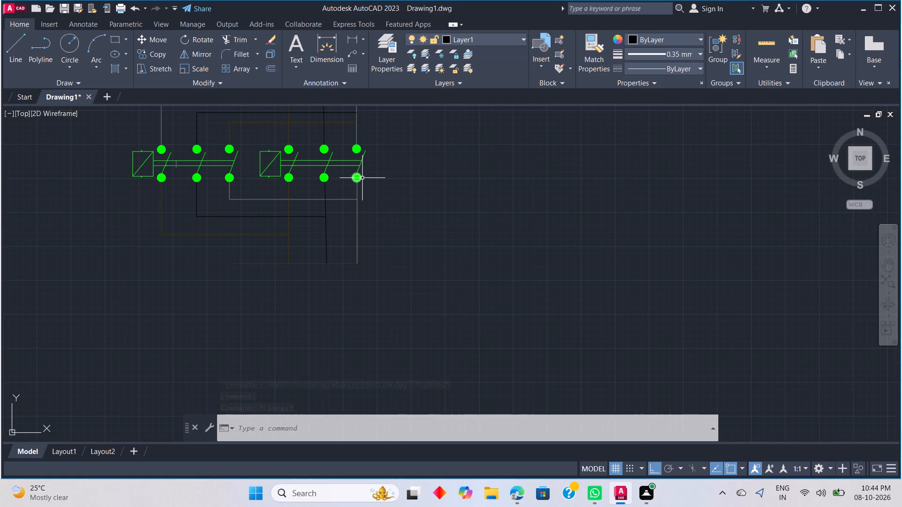
click(362, 178)
right_click(376, 190)
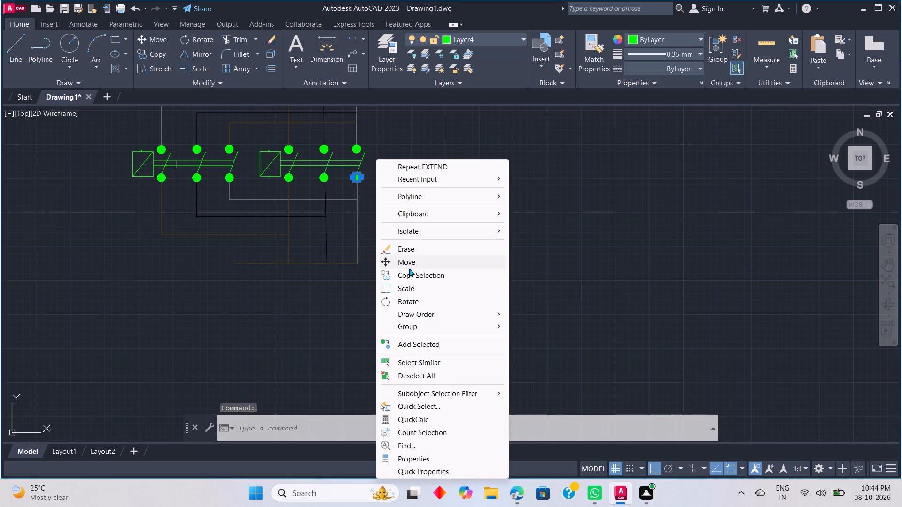
click(406, 272)
click(362, 179)
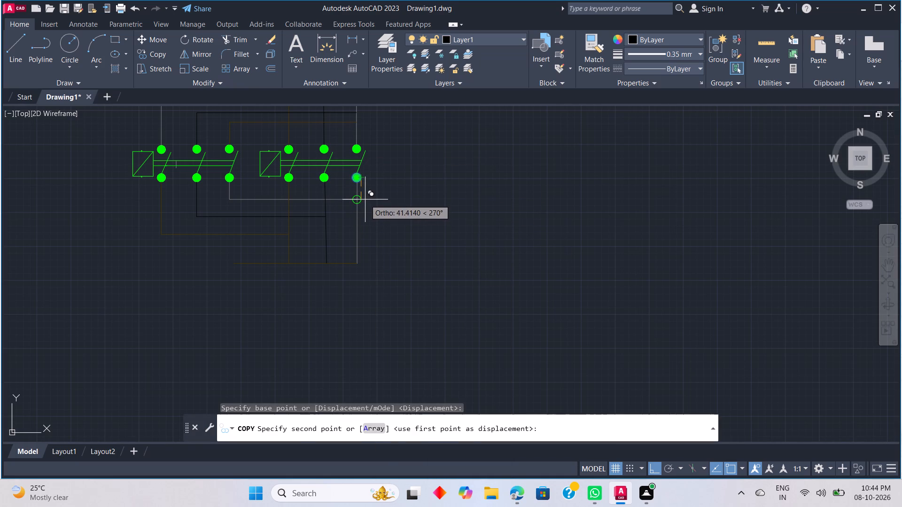
click(365, 200)
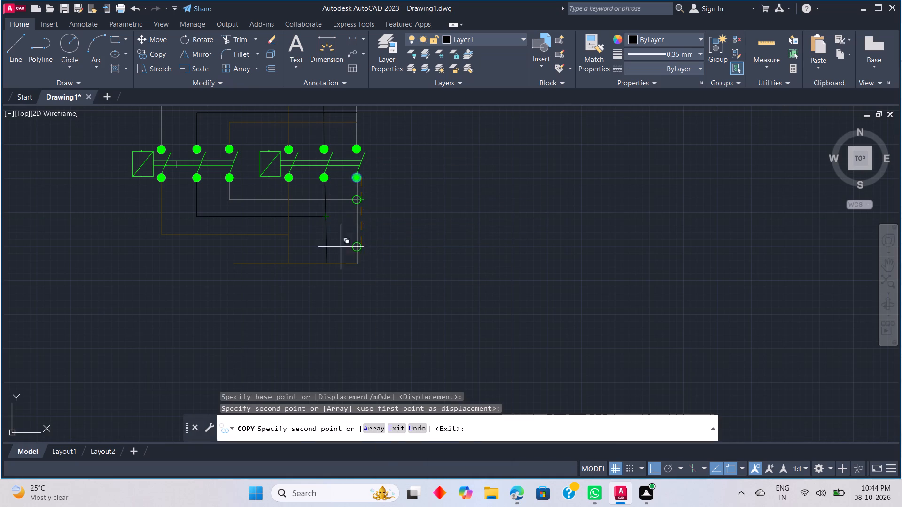
With Ortho off, place two more copies of the circle on the Layer1 and layer 0 branch line junctions.
click(652, 459)
click(652, 463)
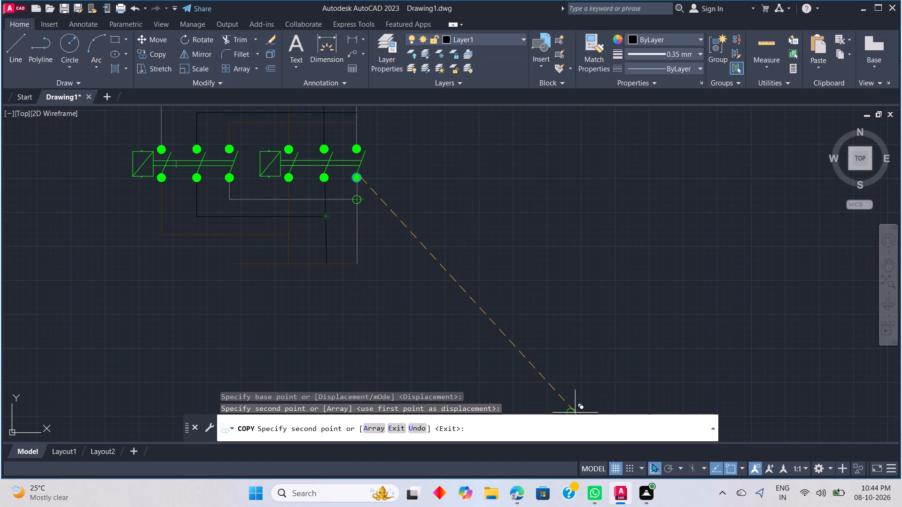
scroll(328, 207, up, 3)
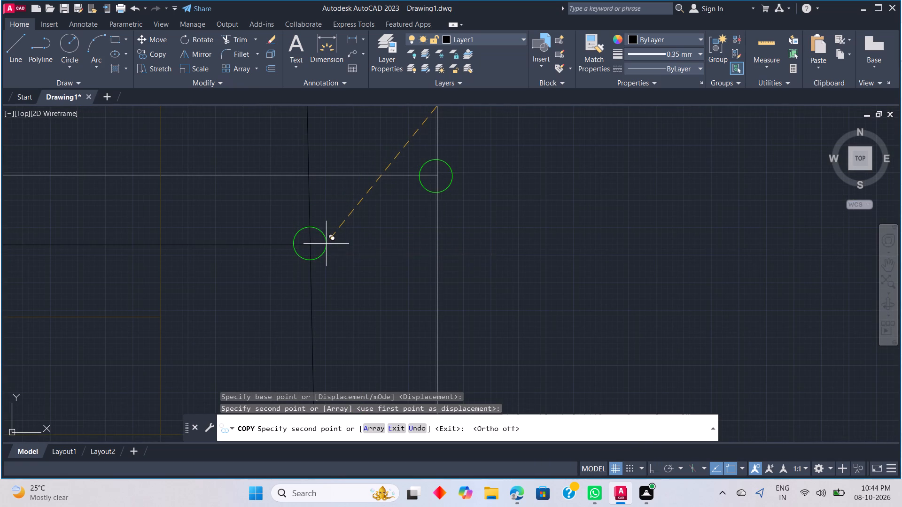
click(326, 244)
scroll(341, 289, down, 2)
middle_click(348, 301)
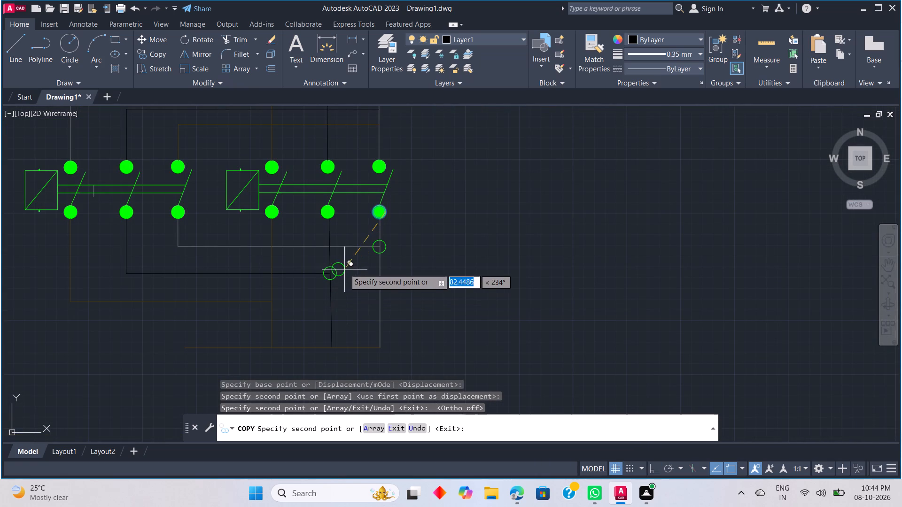
middle_click(345, 268)
scroll(272, 302, up, 1)
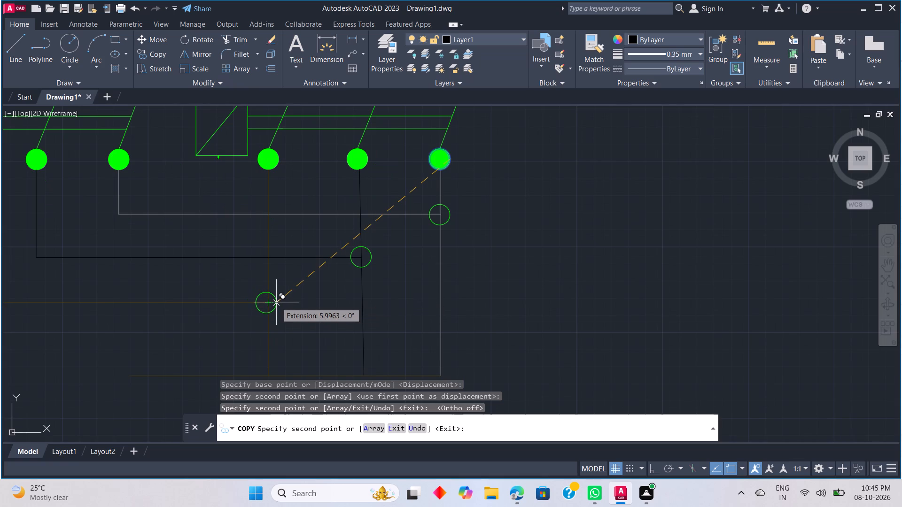
click(276, 302)
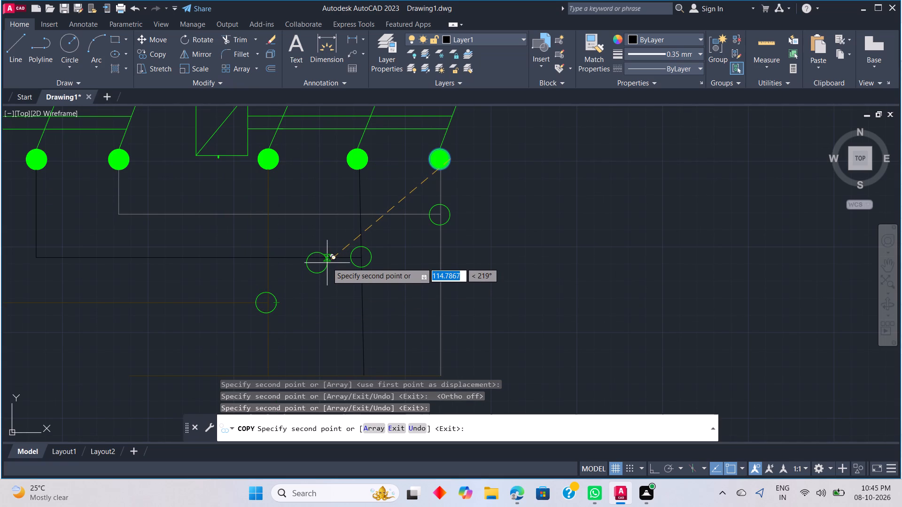
key(Escape)
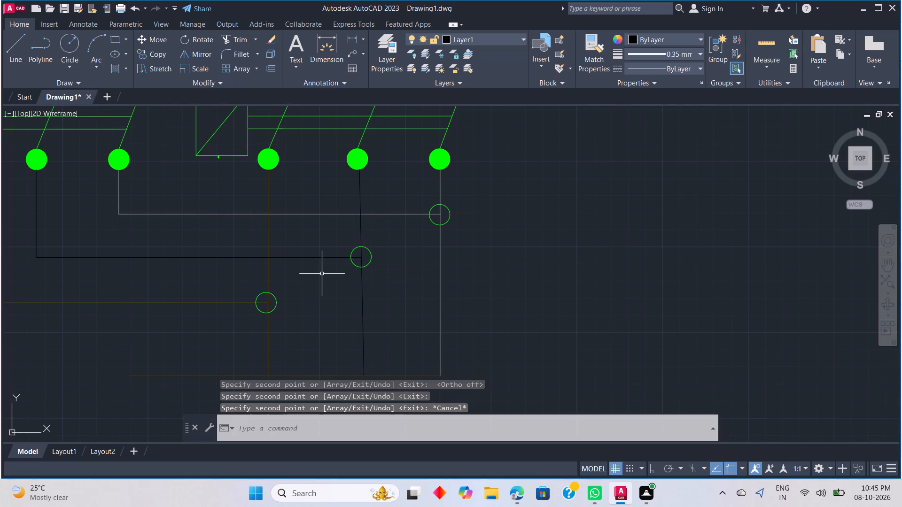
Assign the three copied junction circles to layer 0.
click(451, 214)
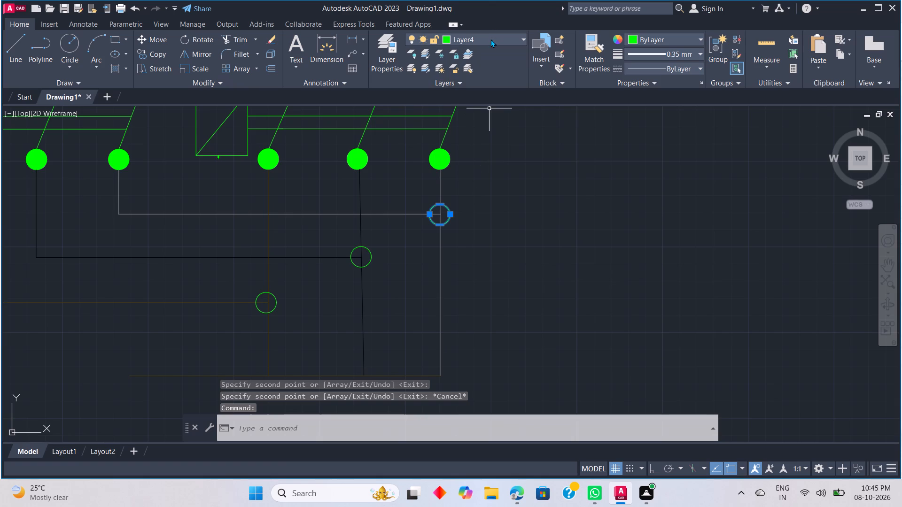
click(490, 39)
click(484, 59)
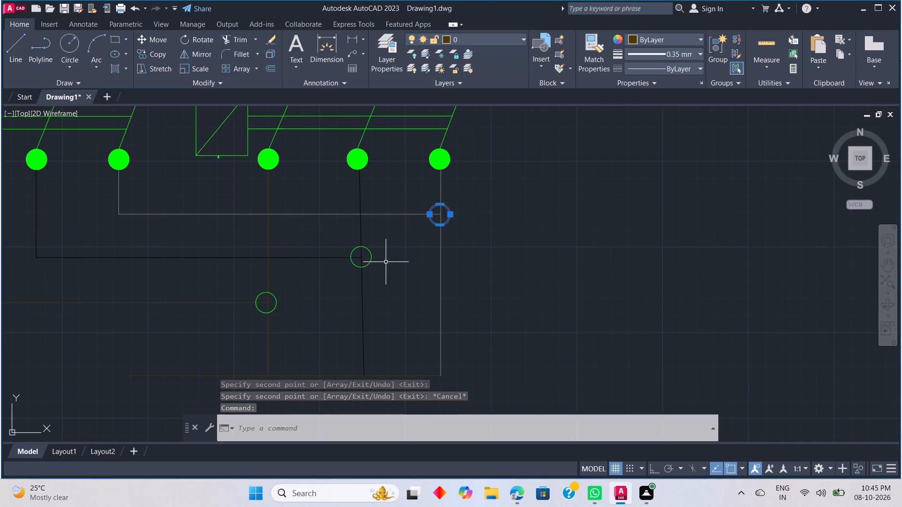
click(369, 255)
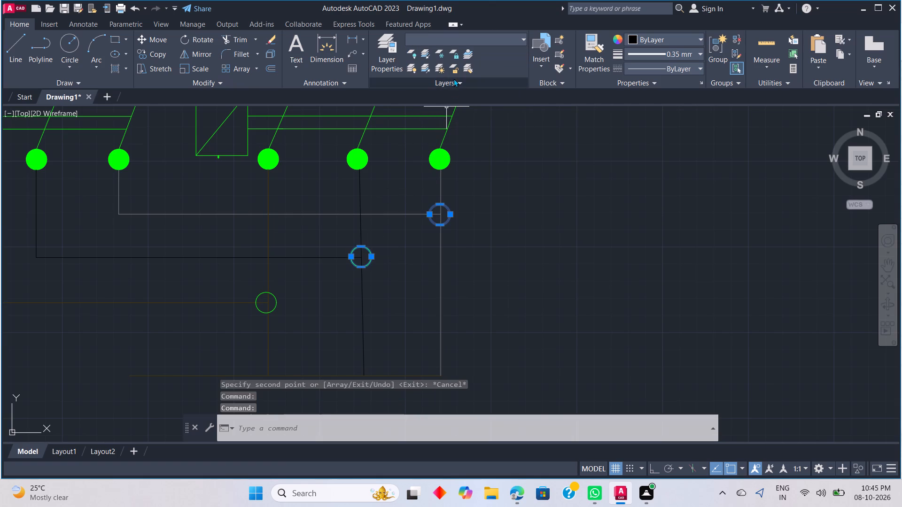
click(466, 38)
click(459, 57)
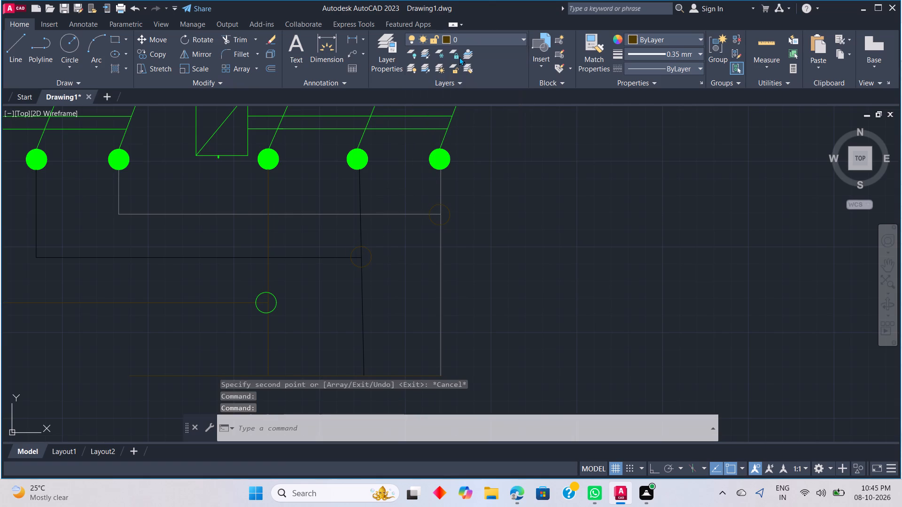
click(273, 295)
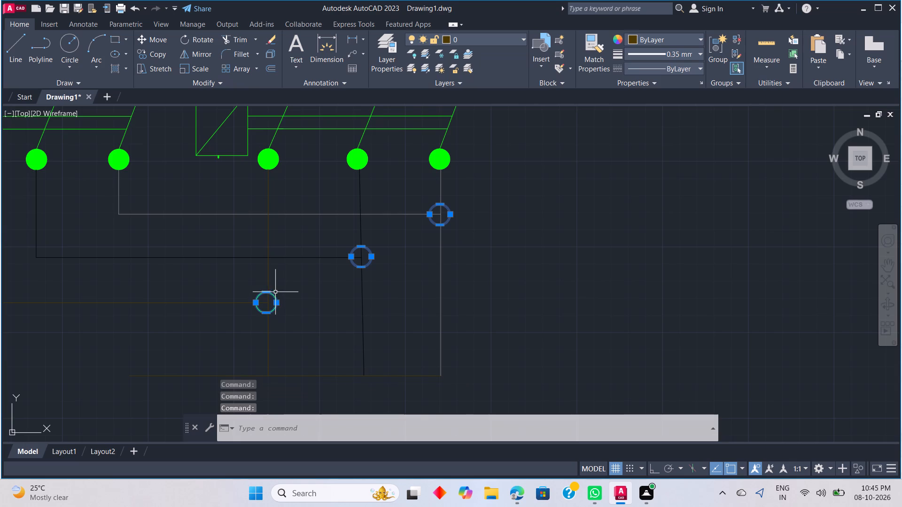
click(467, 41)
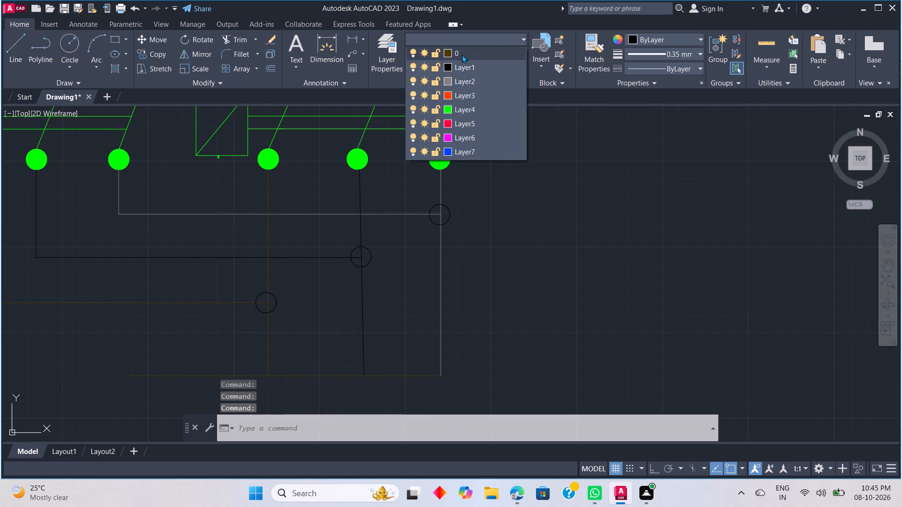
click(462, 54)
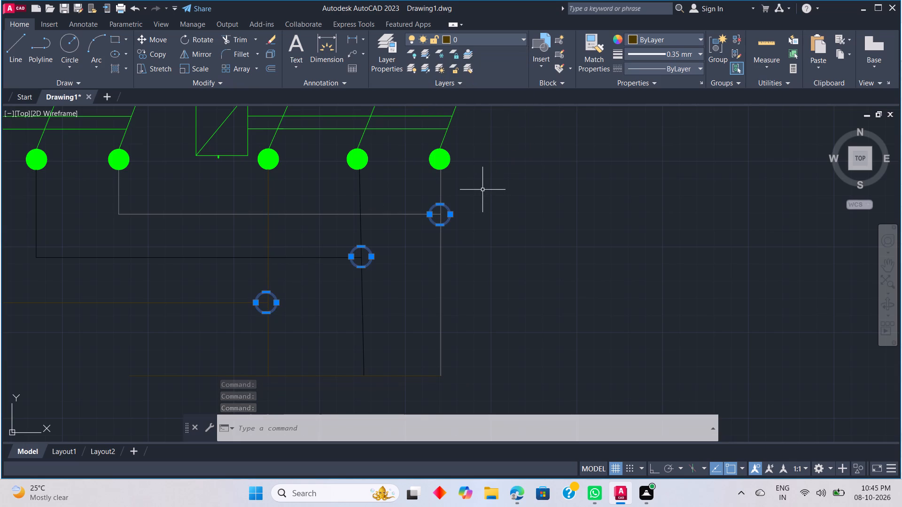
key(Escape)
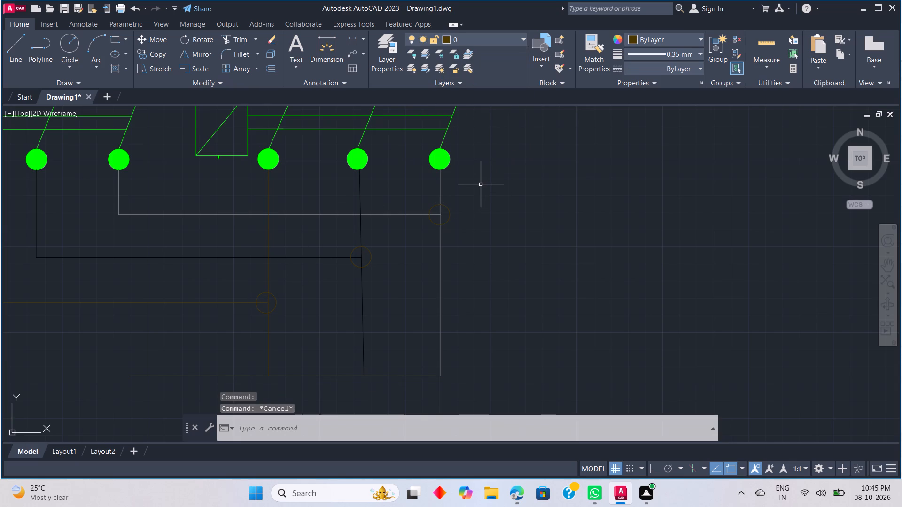
Assign the three branch junction circles to Layer1.
click(451, 217)
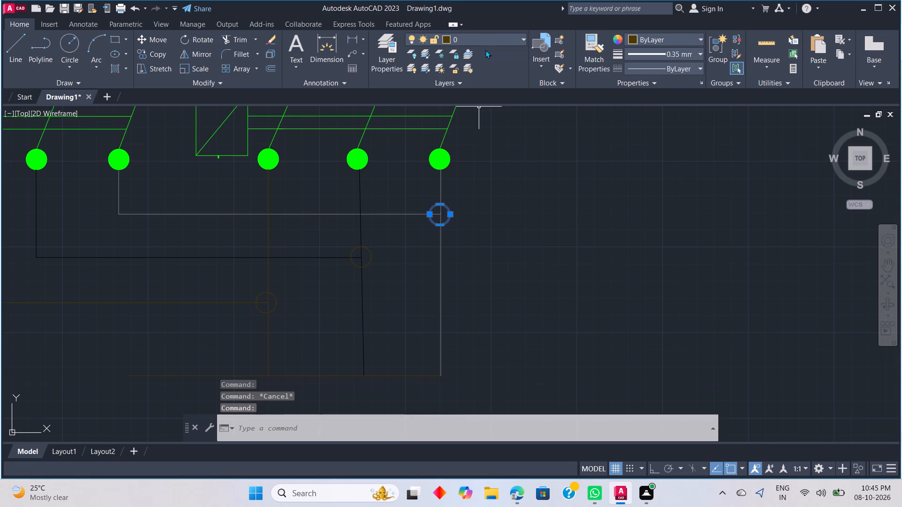
click(493, 30)
click(496, 37)
click(481, 69)
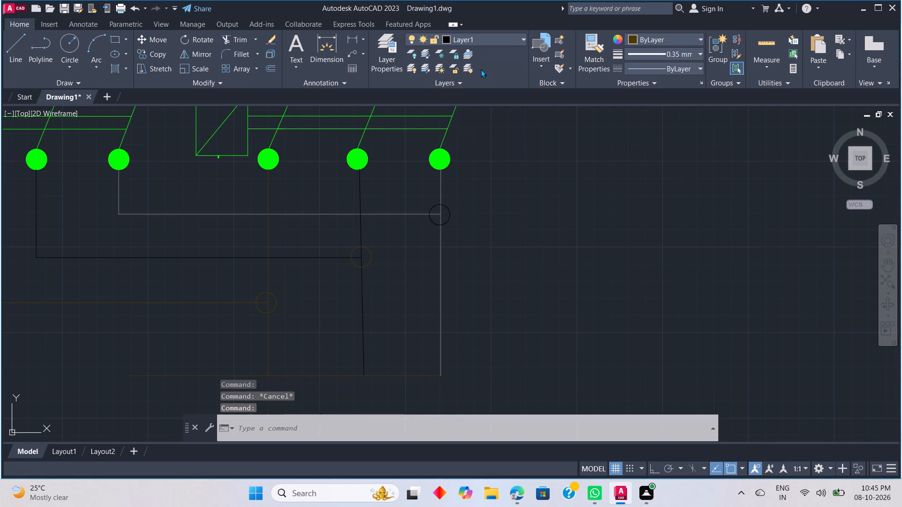
click(371, 257)
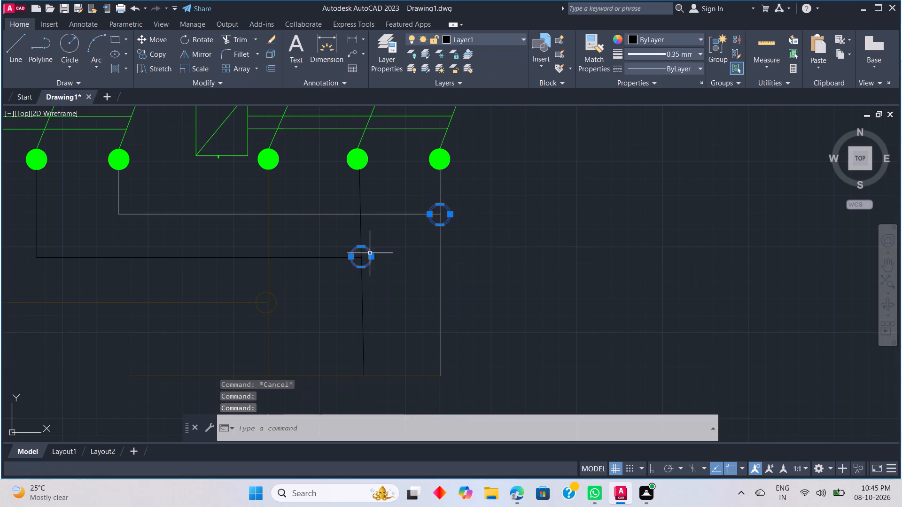
click(457, 40)
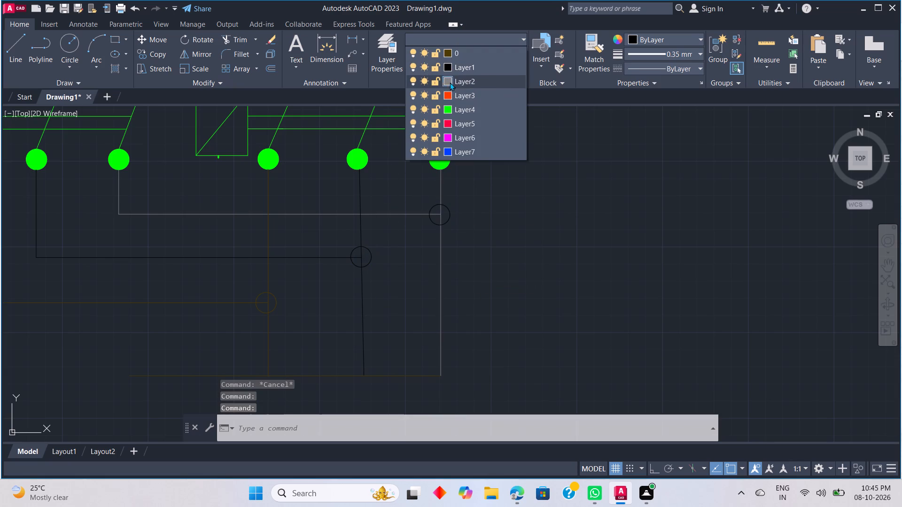
click(453, 68)
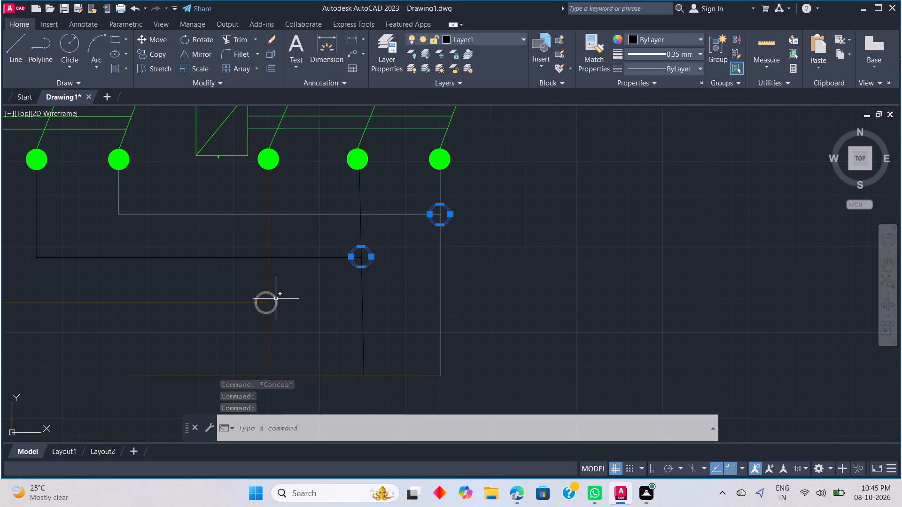
click(276, 299)
click(430, 35)
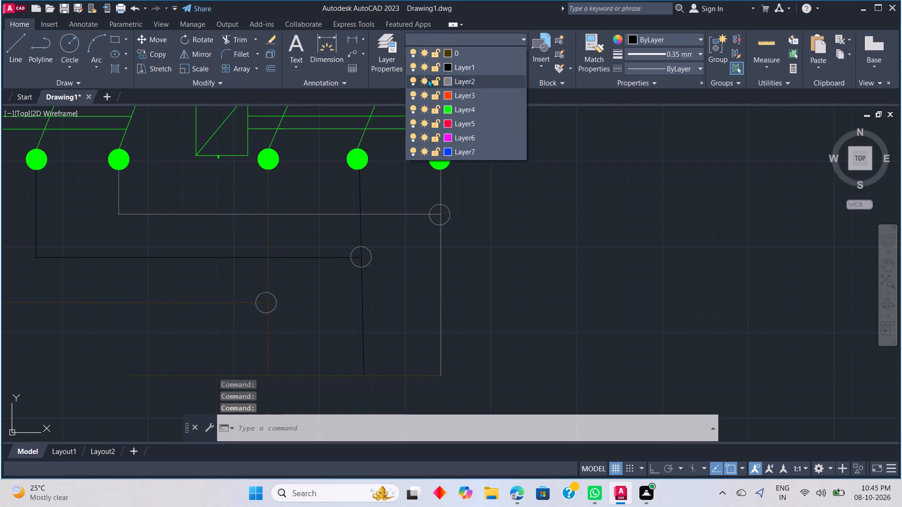
click(429, 71)
key(Escape)
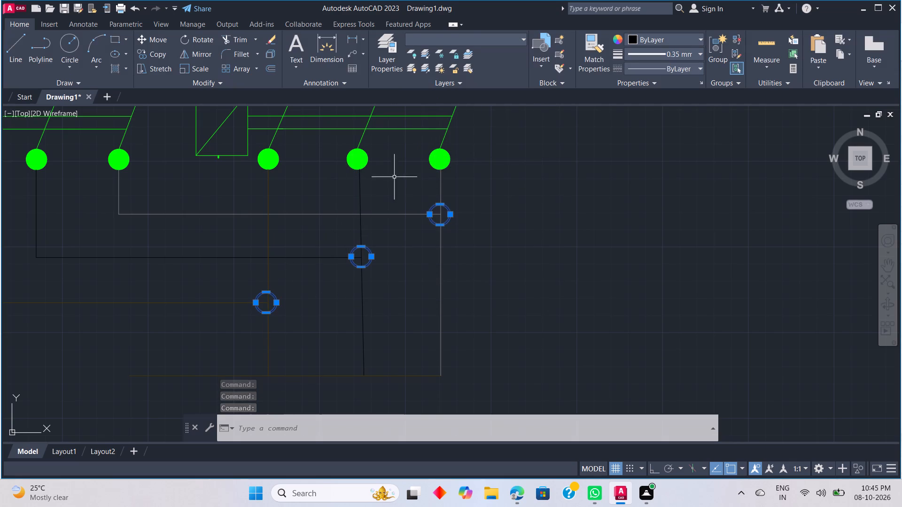
key(Escape)
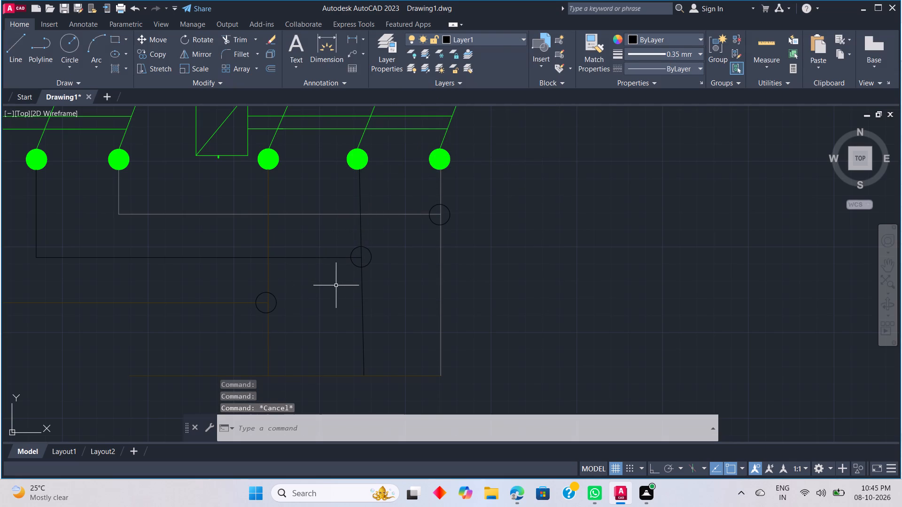
Start a solid hatch with ByLayer colour and fill all sections of the layer 0 branch junction circle.
key(h)
key(space)
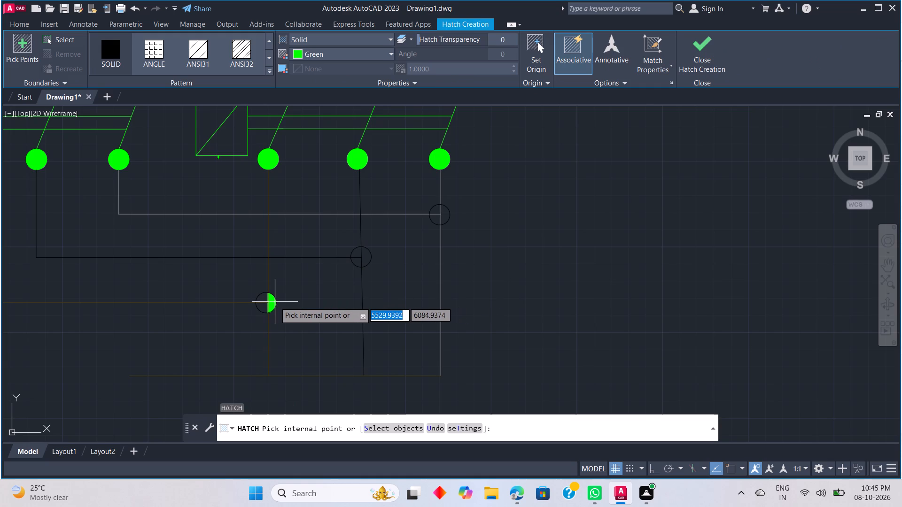
click(296, 49)
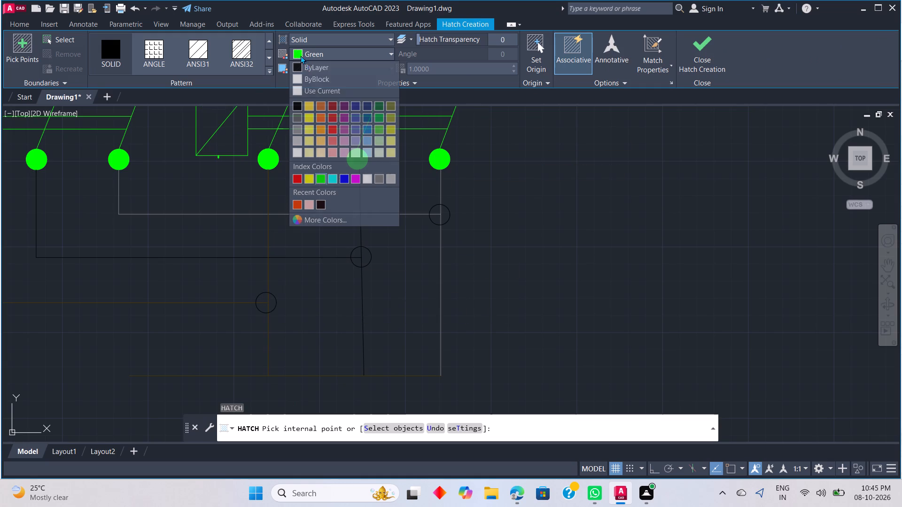
click(316, 68)
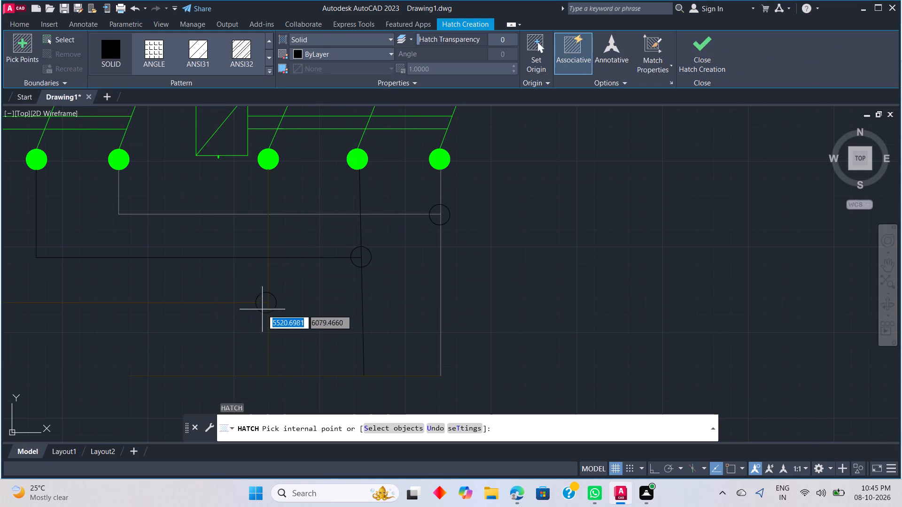
scroll(262, 309, up, 3)
click(263, 293)
click(263, 260)
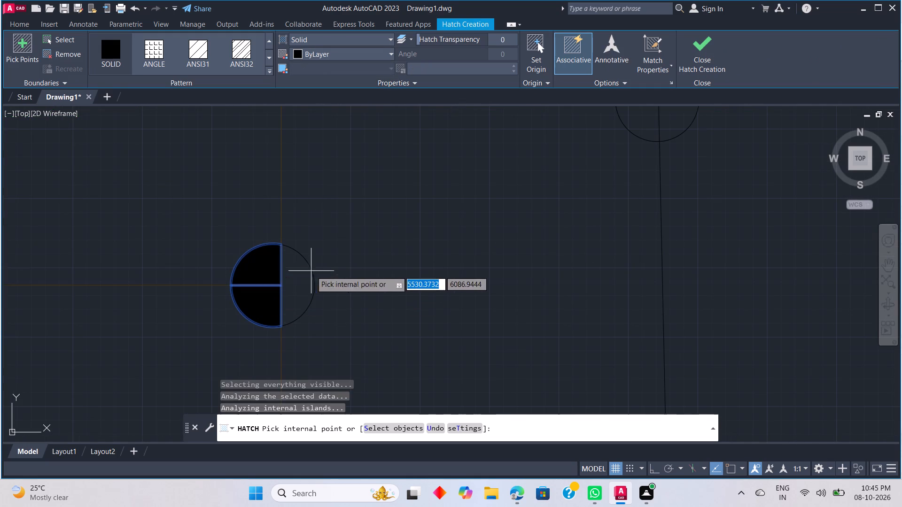
click(311, 271)
Fill all sections of the Layer1 and Layer2 branch junction circles with the same solid ByLayer hatch.
scroll(353, 241, down, 2)
middle_drag(430, 213, 330, 275)
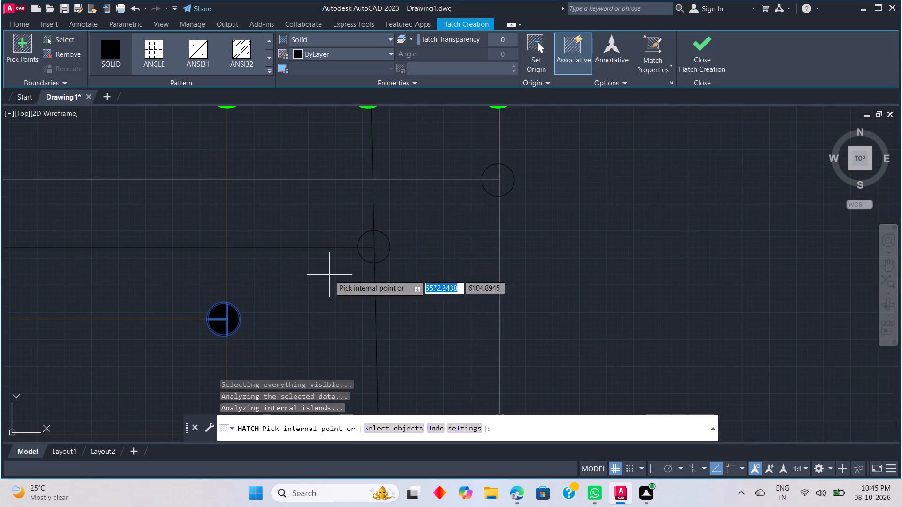
scroll(342, 258, up, 2)
click(394, 244)
click(404, 205)
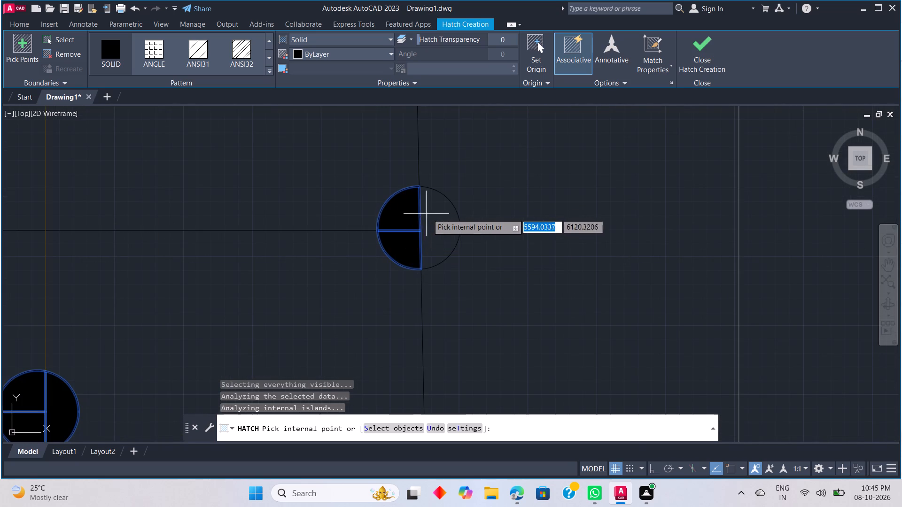
click(441, 222)
middle_drag(500, 167, 306, 310)
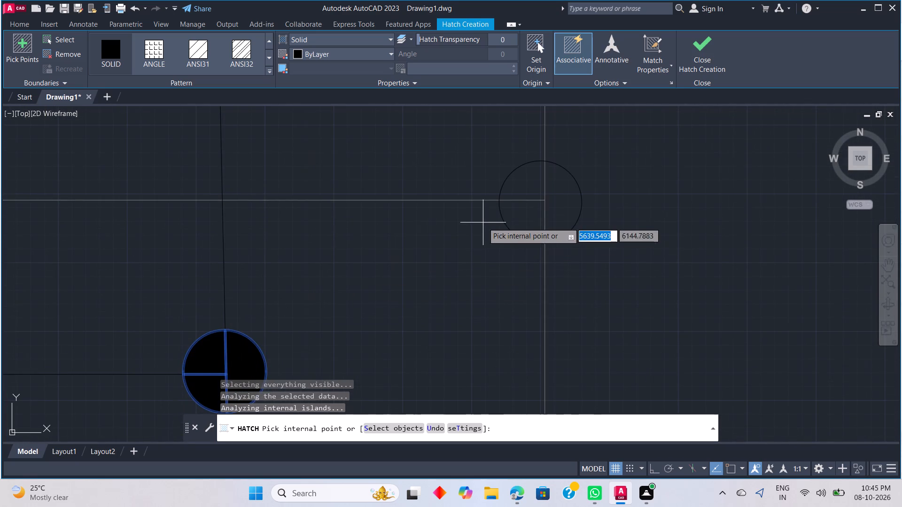
click(514, 213)
click(528, 175)
click(571, 190)
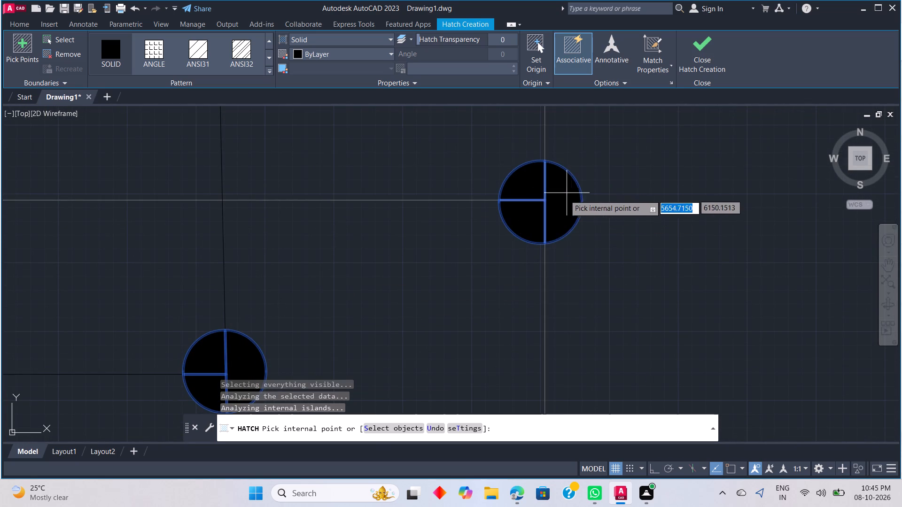
scroll(484, 249, down, 4)
scroll(451, 275, down, 3)
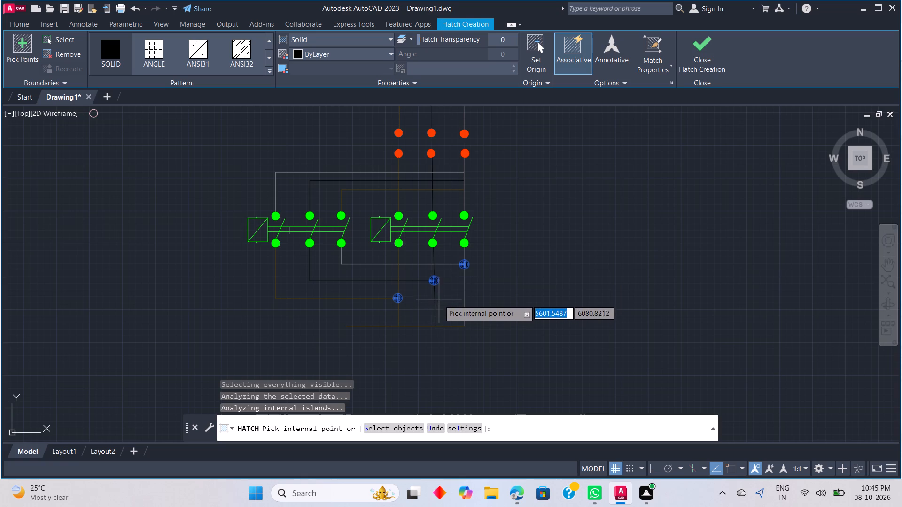
key(Escape)
Delete the bottom horizontal line at the lower ends of the three vertical lines.
middle_drag(440, 315, 421, 270)
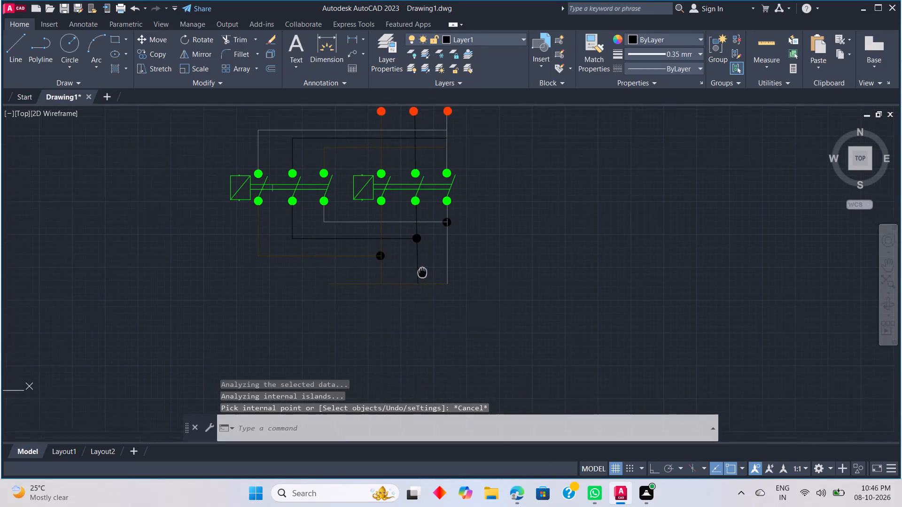
middle_drag(421, 270, 420, 263)
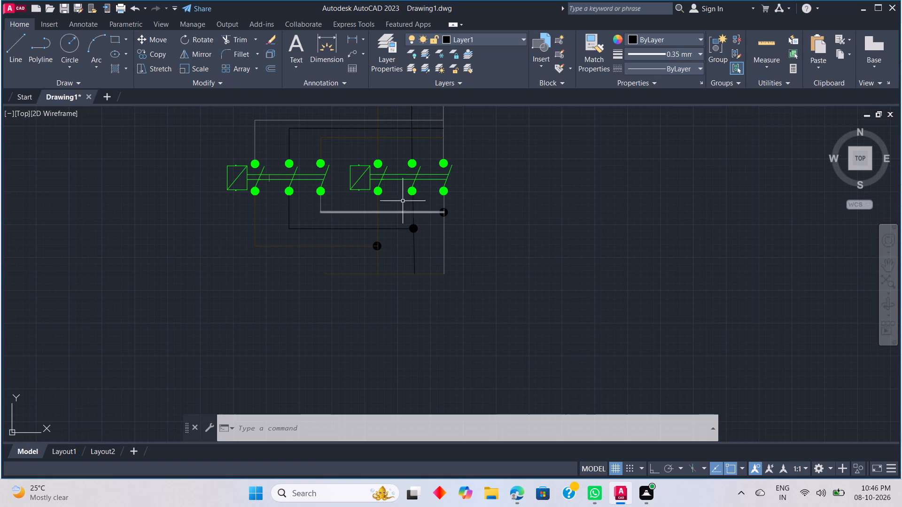
scroll(402, 277, up, 2)
click(399, 269)
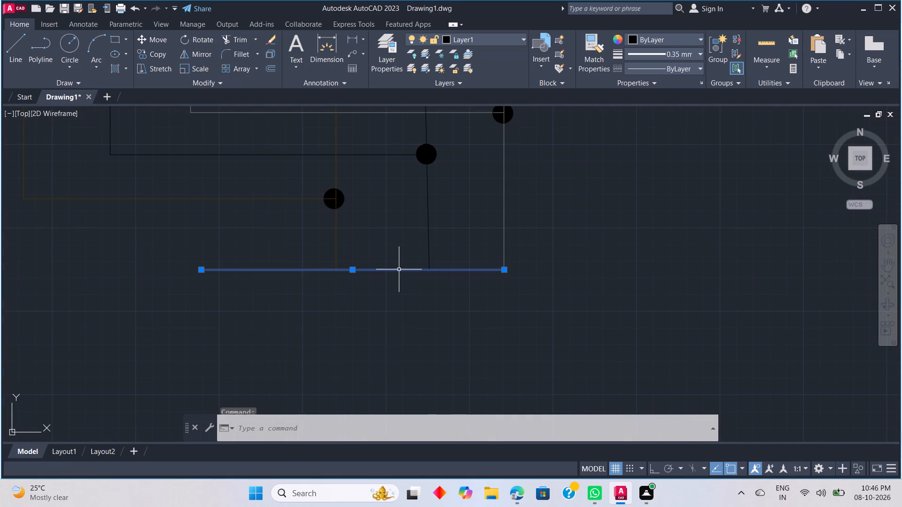
key(Delete)
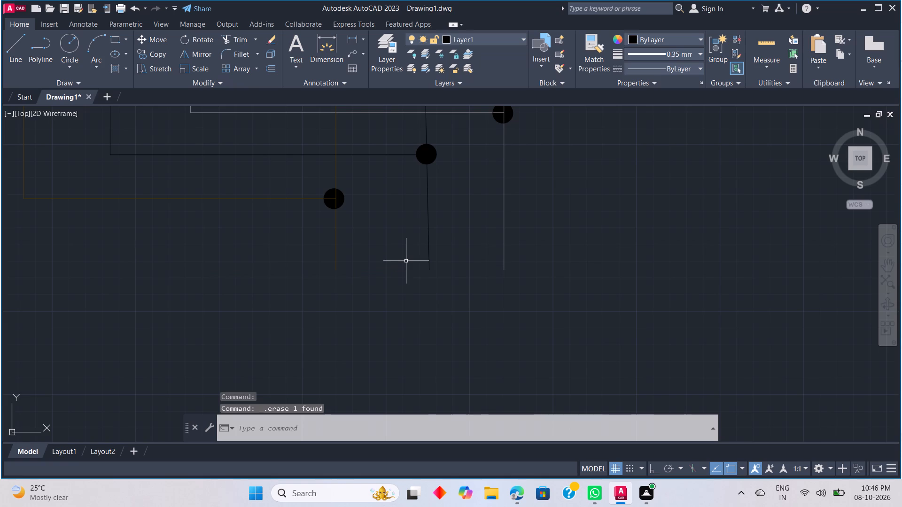
Begin a line down from the lower end of the Layer2 vertical line, with Layer2 current and colour 99,100,102.
key(l)
key(space)
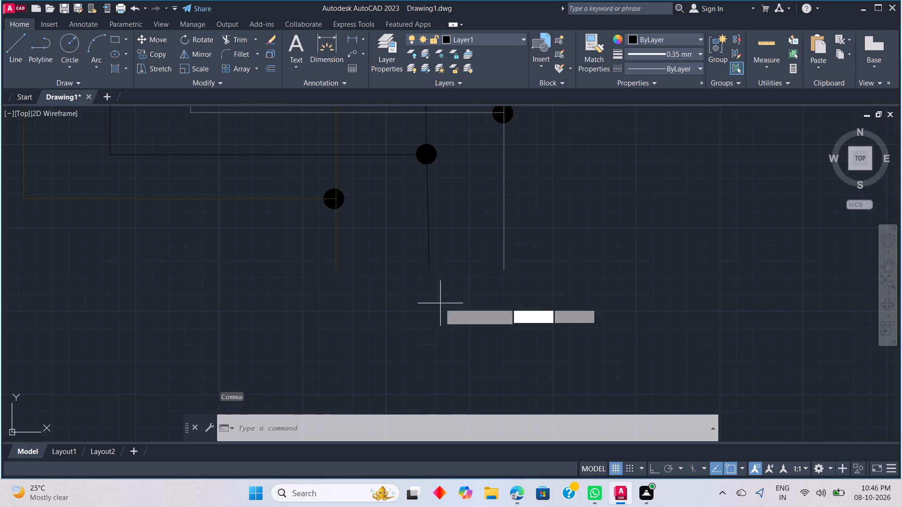
click(502, 270)
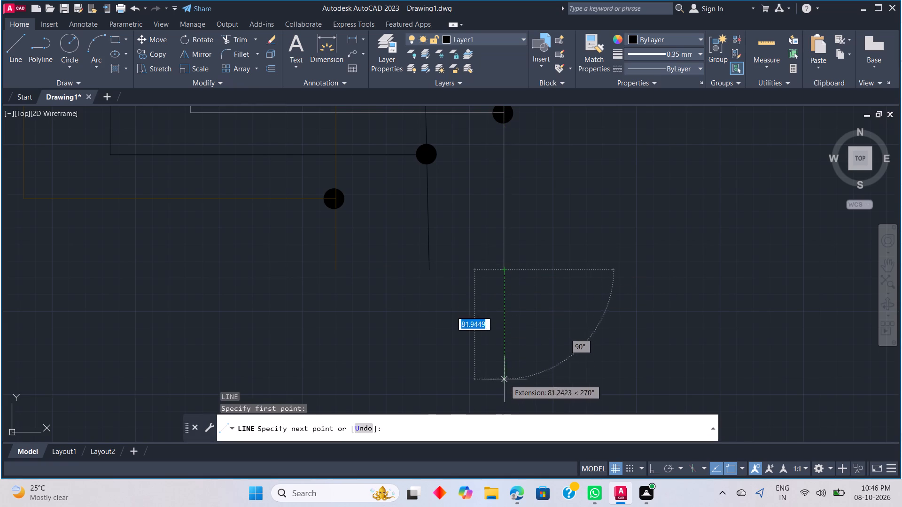
middle_drag(507, 365, 506, 323)
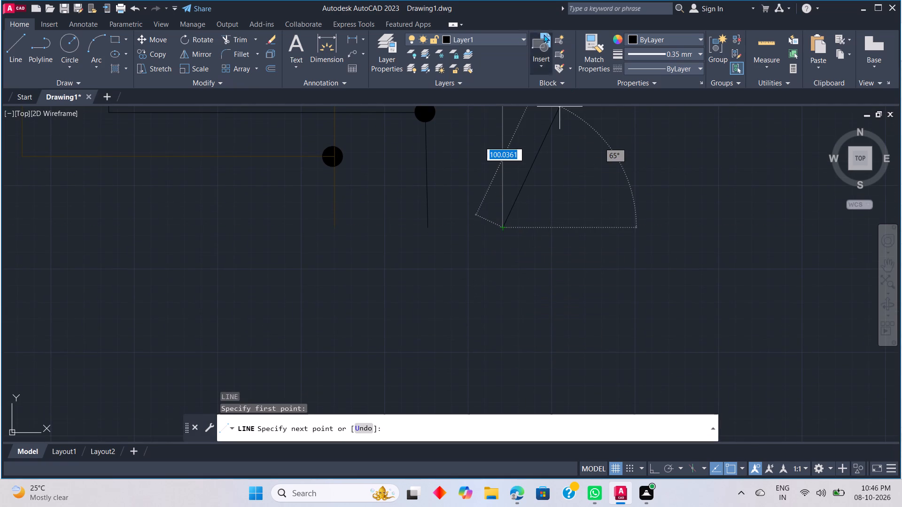
click(520, 37)
click(502, 78)
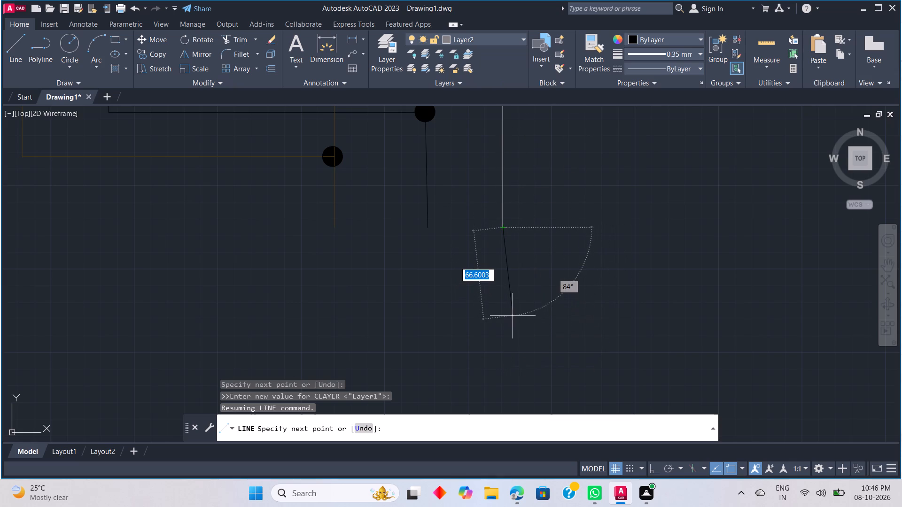
click(684, 41)
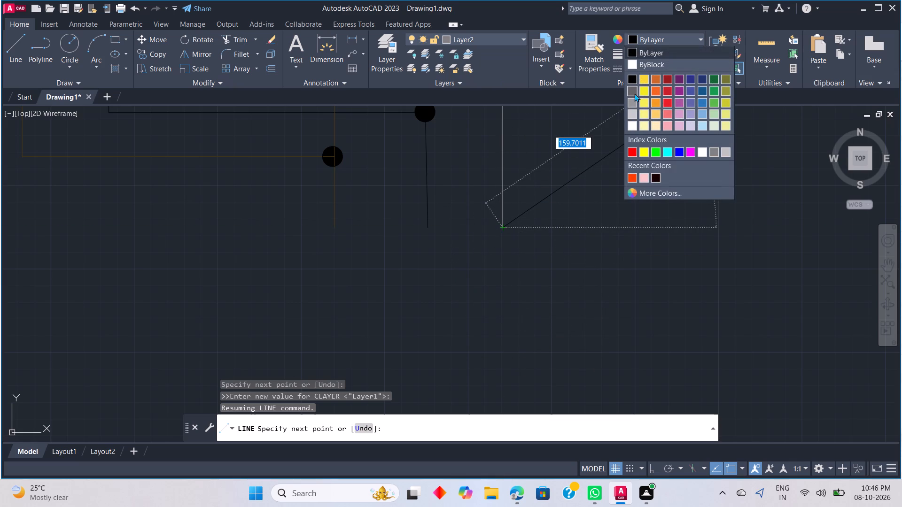
click(634, 93)
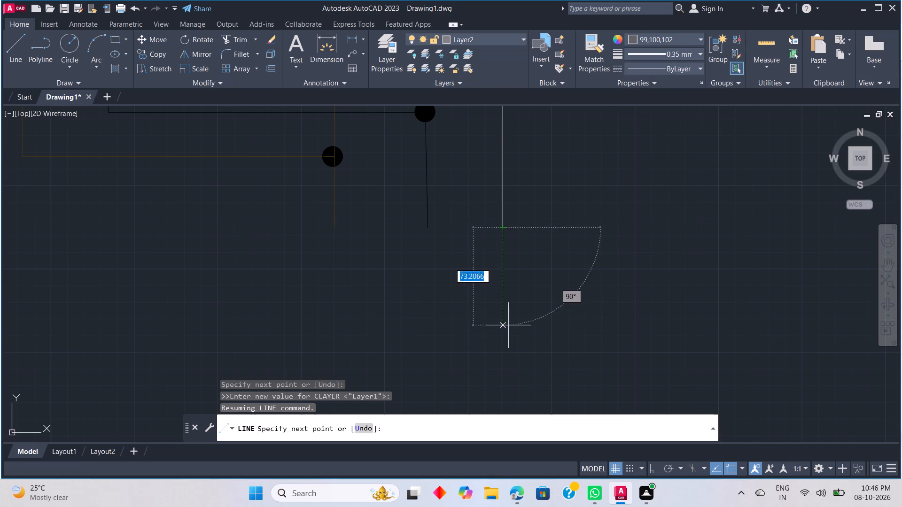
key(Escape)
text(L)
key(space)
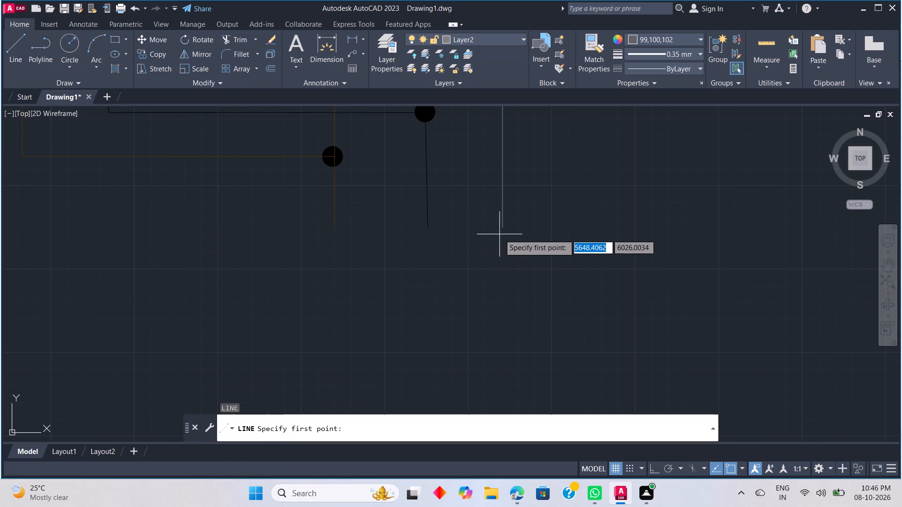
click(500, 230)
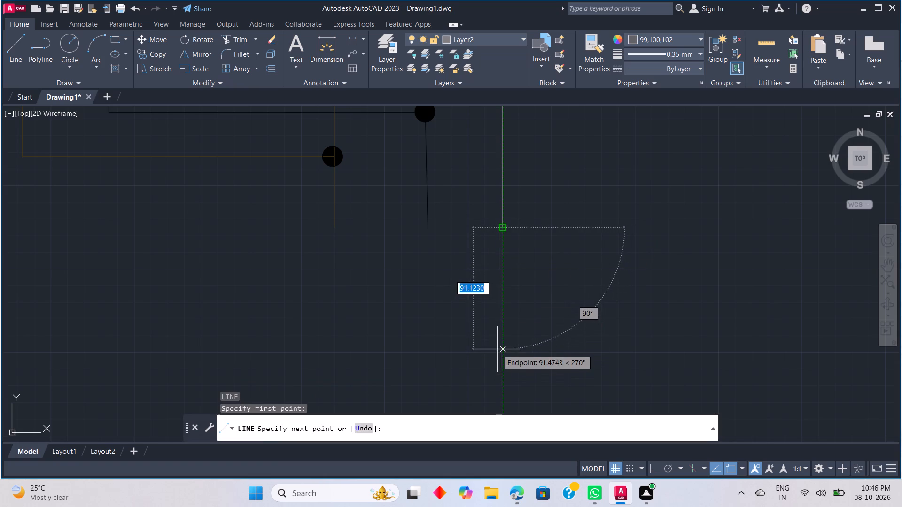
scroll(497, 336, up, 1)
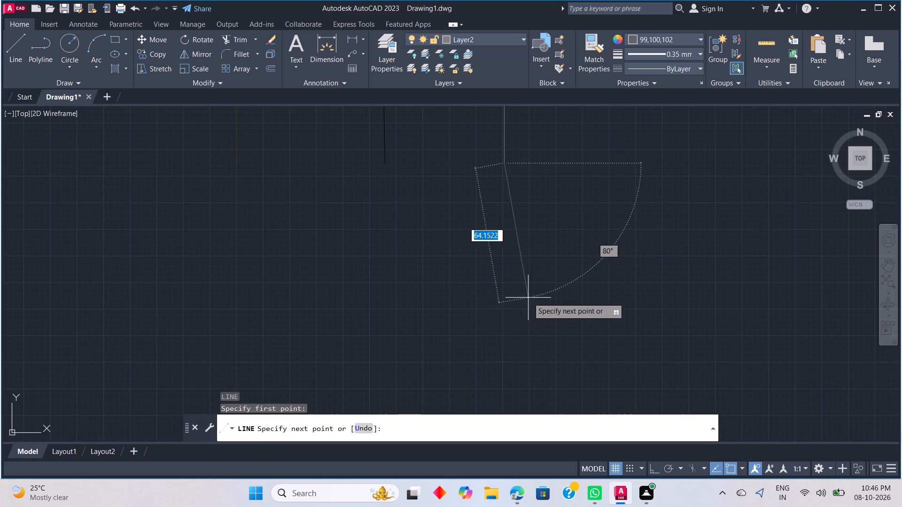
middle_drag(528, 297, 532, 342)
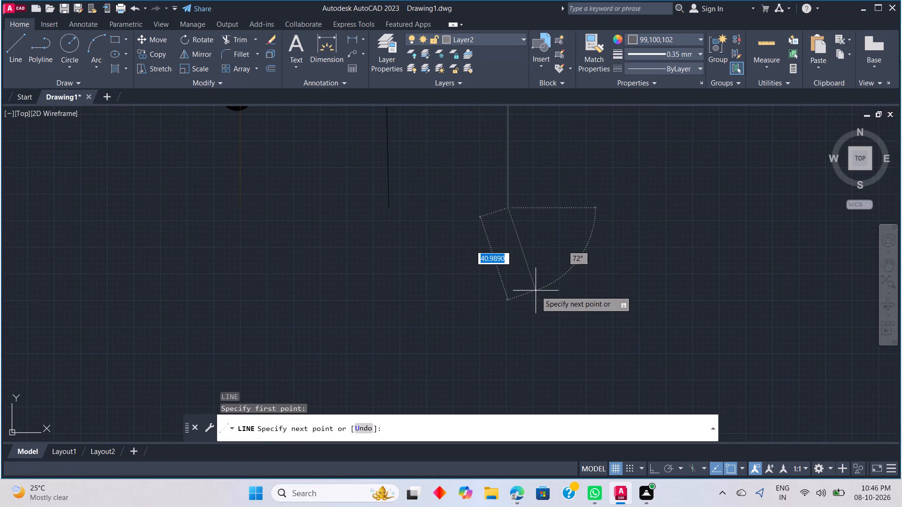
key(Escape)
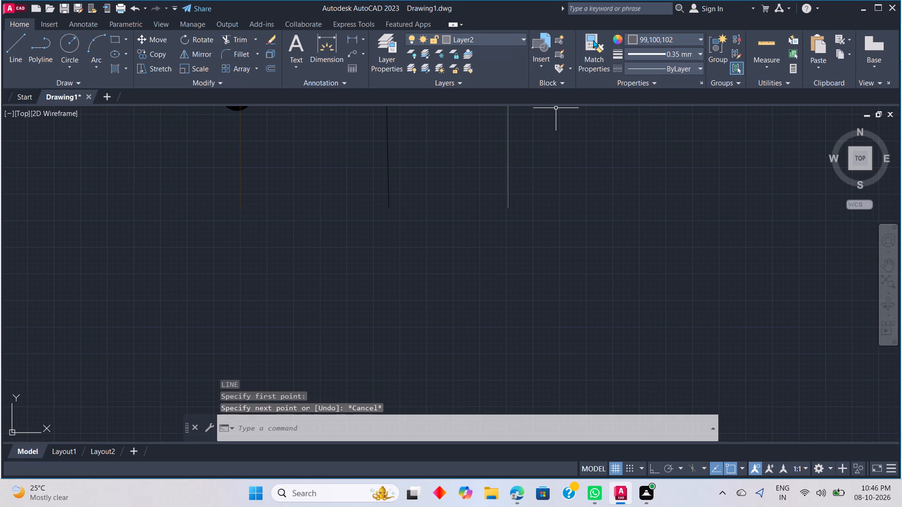
With colour 147,149,152 and Ortho on, draw a line from the grey wire's lower end about 45 units down, continuing about 142 units left.
click(662, 37)
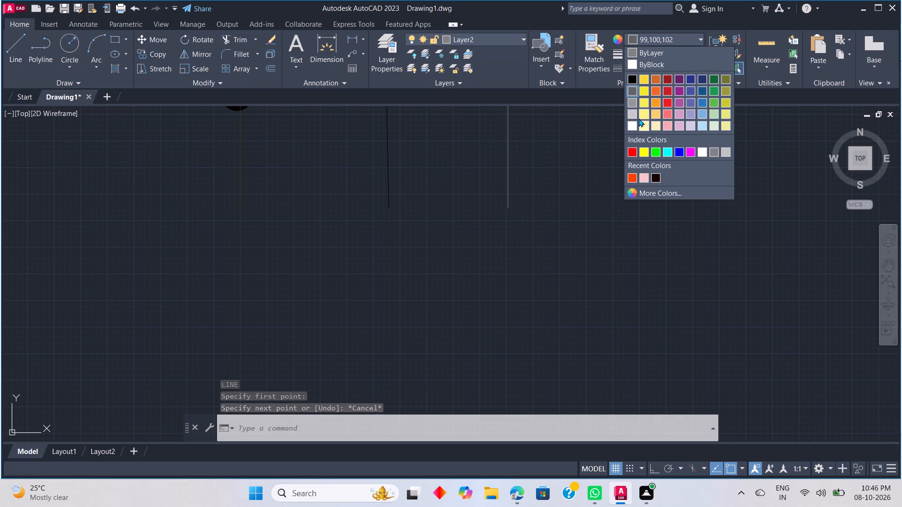
click(631, 98)
click(570, 158)
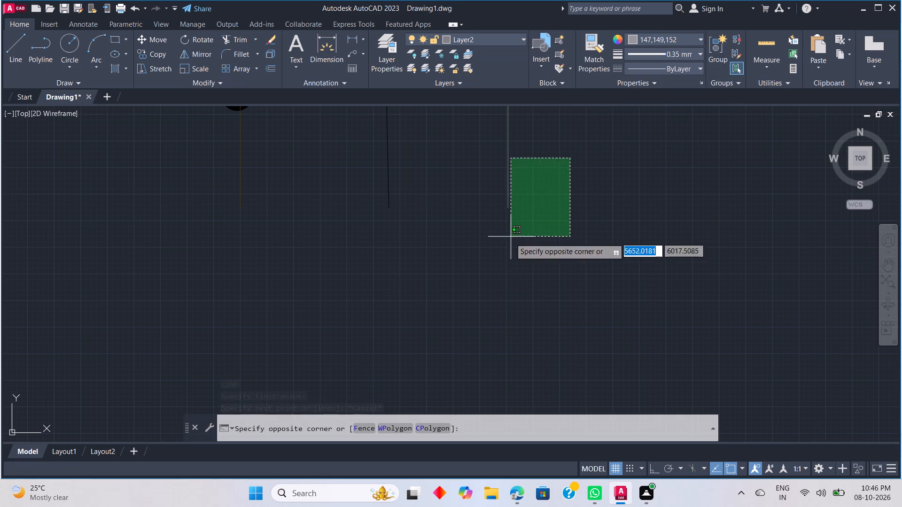
key(Escape)
text(L)
key(space)
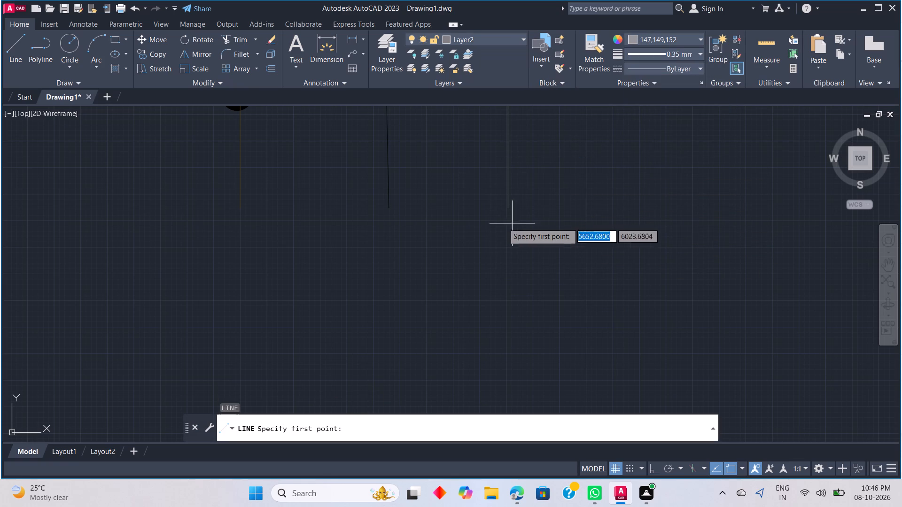
click(510, 209)
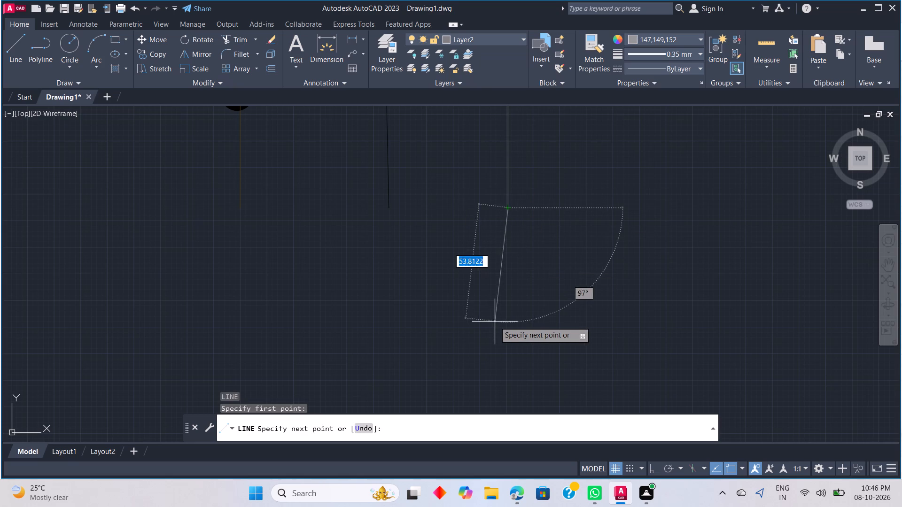
click(648, 466)
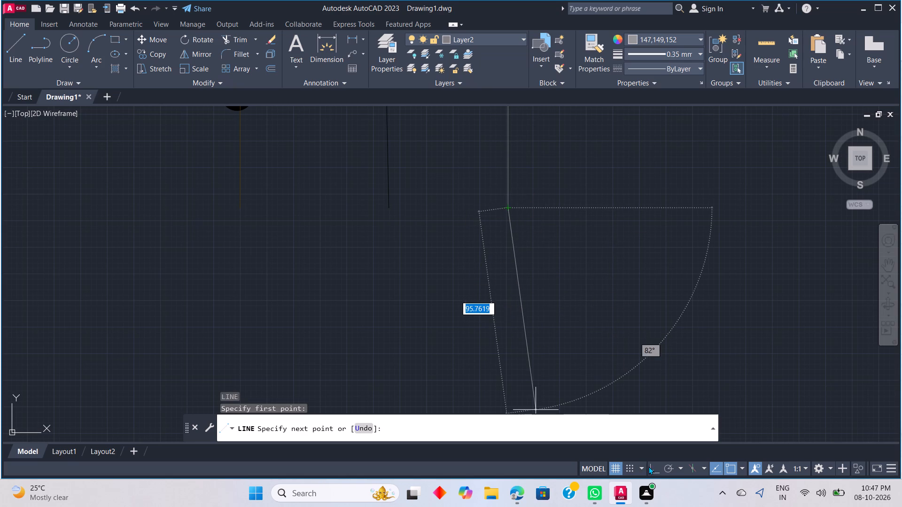
click(520, 304)
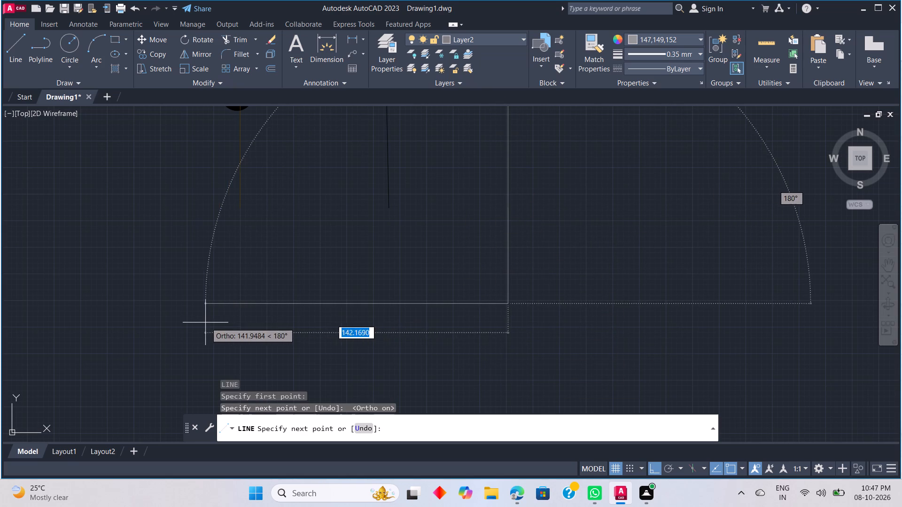
click(205, 323)
key(Escape)
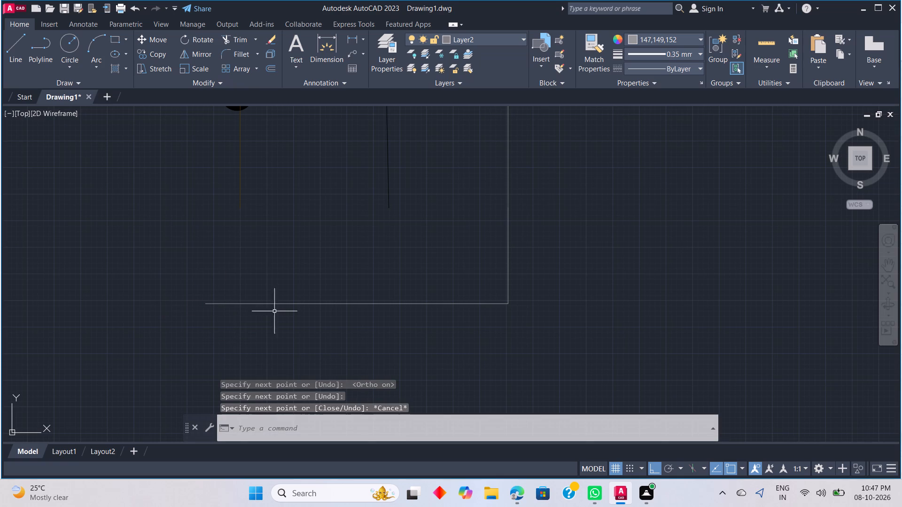
Make layer 0 current with ByLayer colour and extend the brown wire down to the horizontal grey line.
text(L)
key(space)
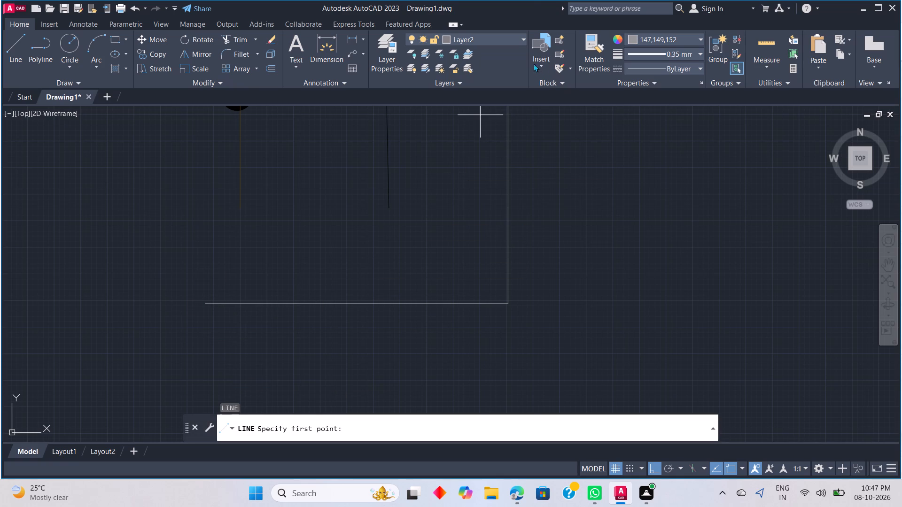
click(517, 39)
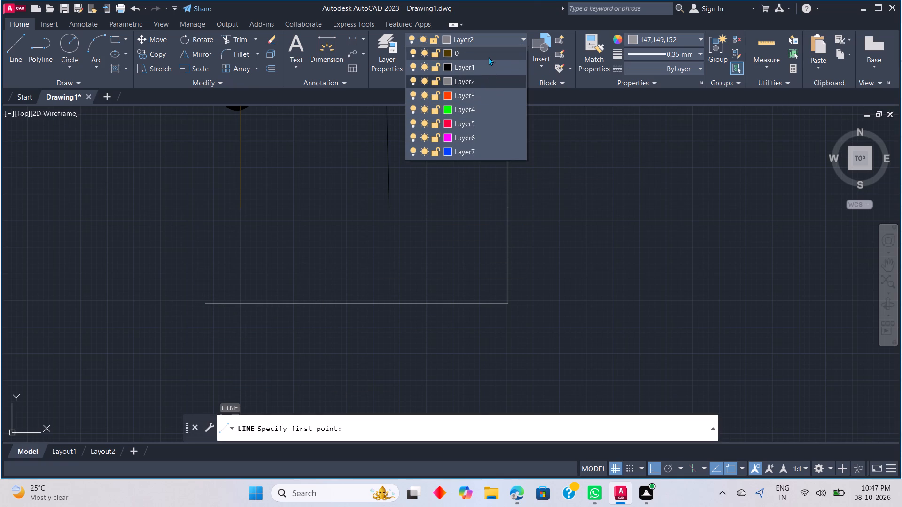
click(488, 55)
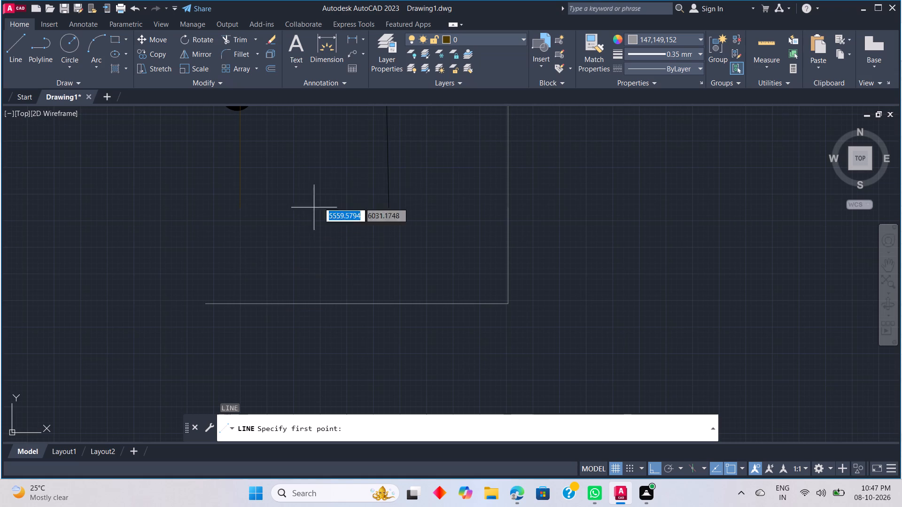
click(644, 36)
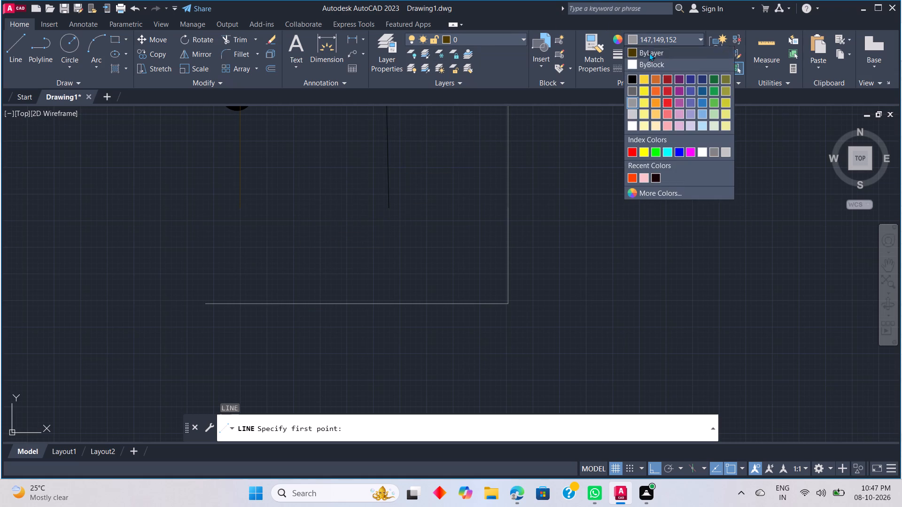
click(639, 47)
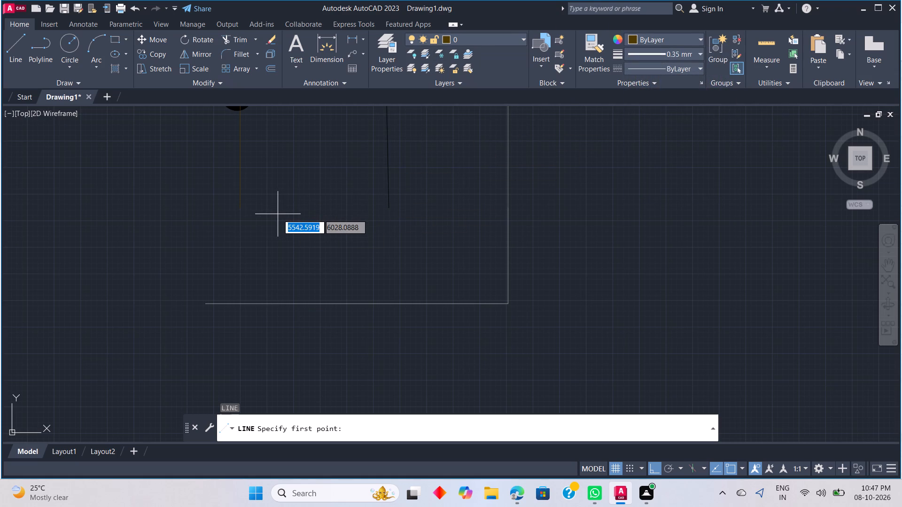
key(Escape)
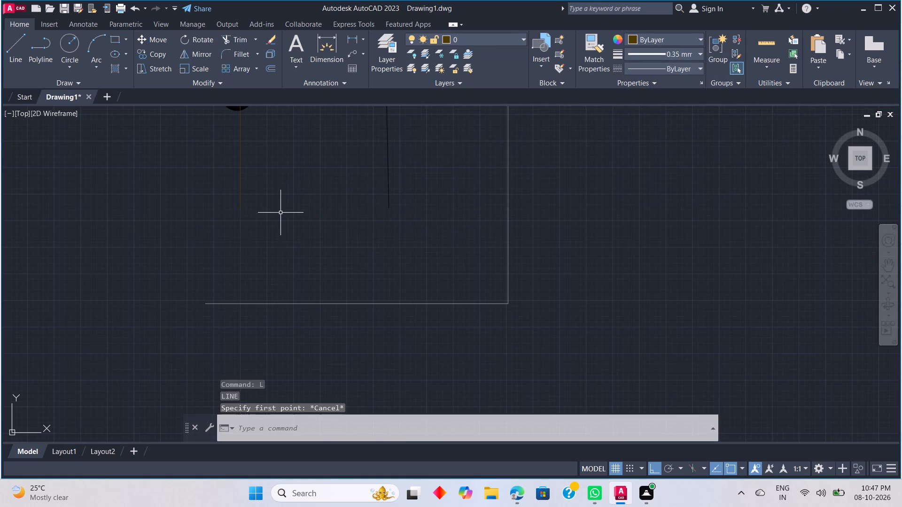
text(EX)
key(space)
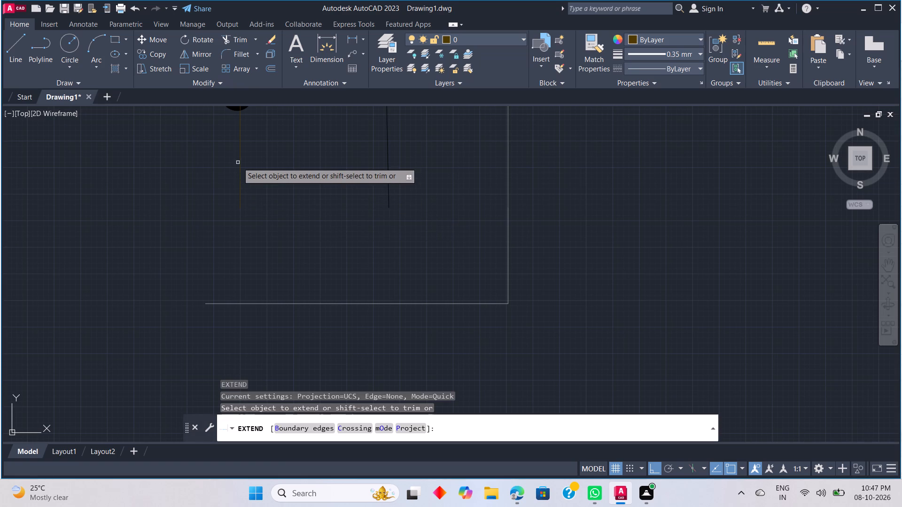
click(241, 167)
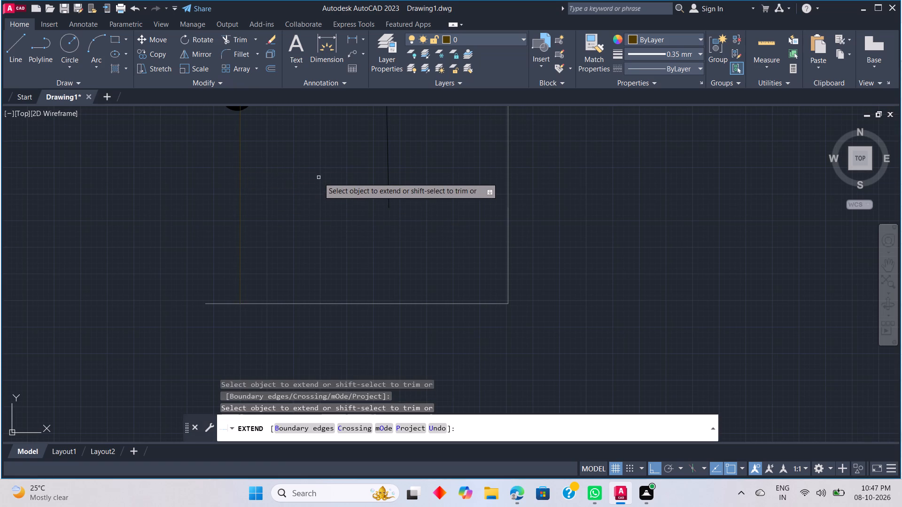
key(Escape)
Make Layer1 current and extend the black wire down to the horizontal grey line.
click(491, 39)
click(484, 68)
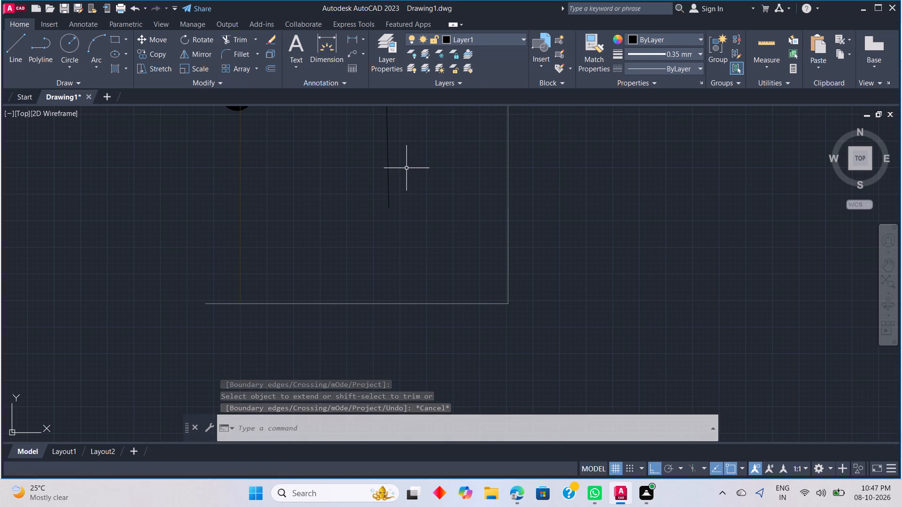
key(space)
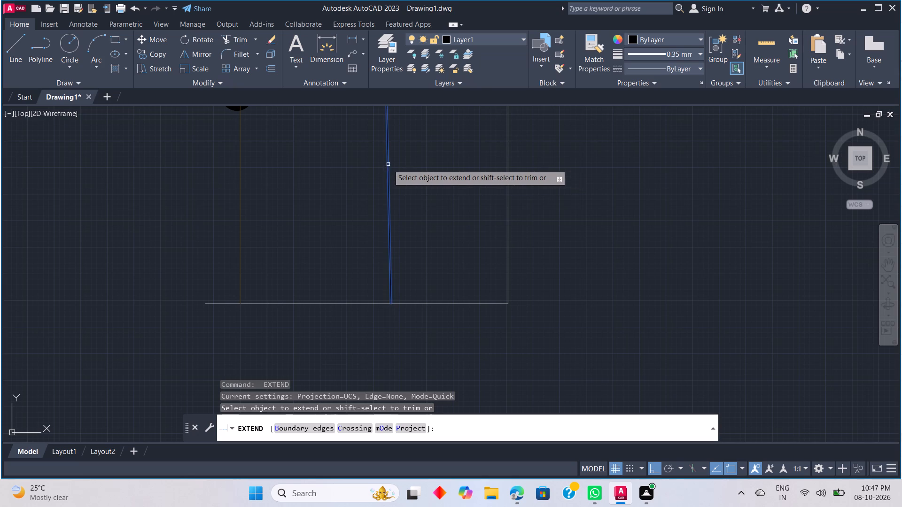
click(388, 164)
key(Escape)
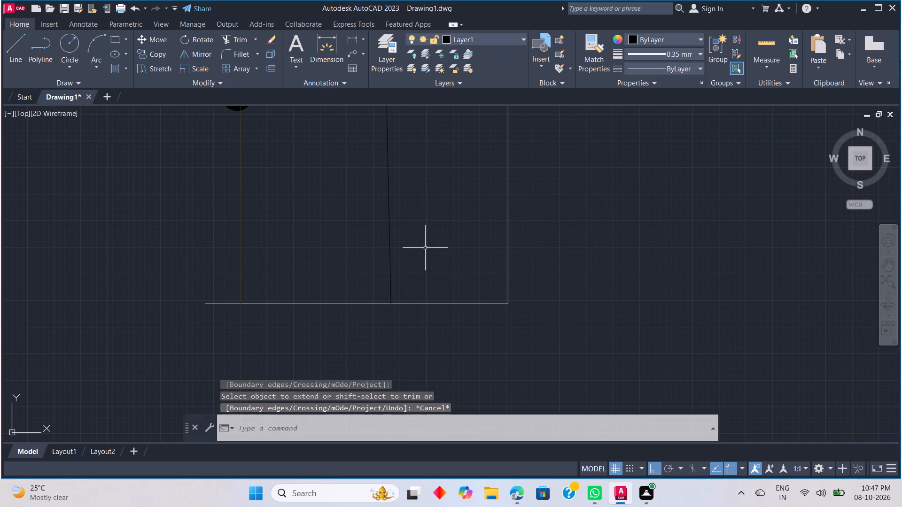
Trim away all segments of the horizontal grey line, leaving the three vertical wires.
key(t)
key(r)
key(space)
drag(419, 269, 425, 303)
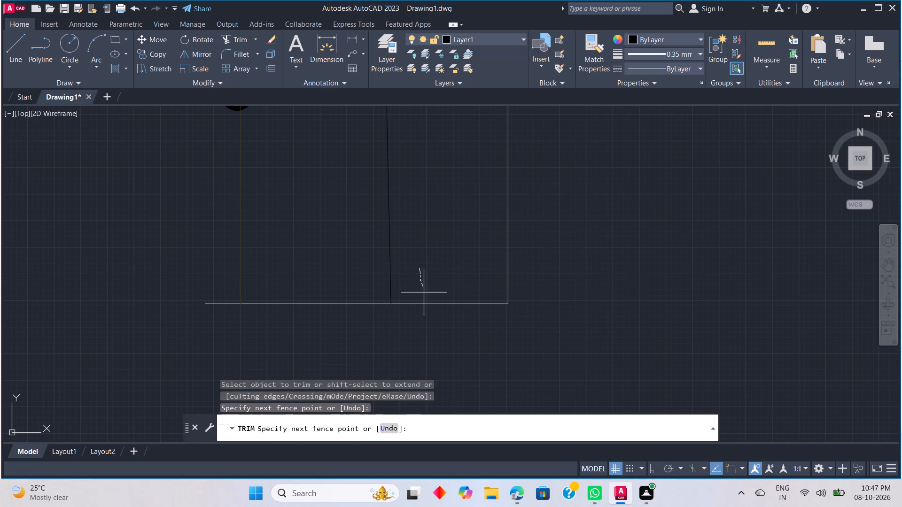
drag(425, 303, 423, 341)
drag(317, 289, 373, 363)
drag(221, 288, 236, 352)
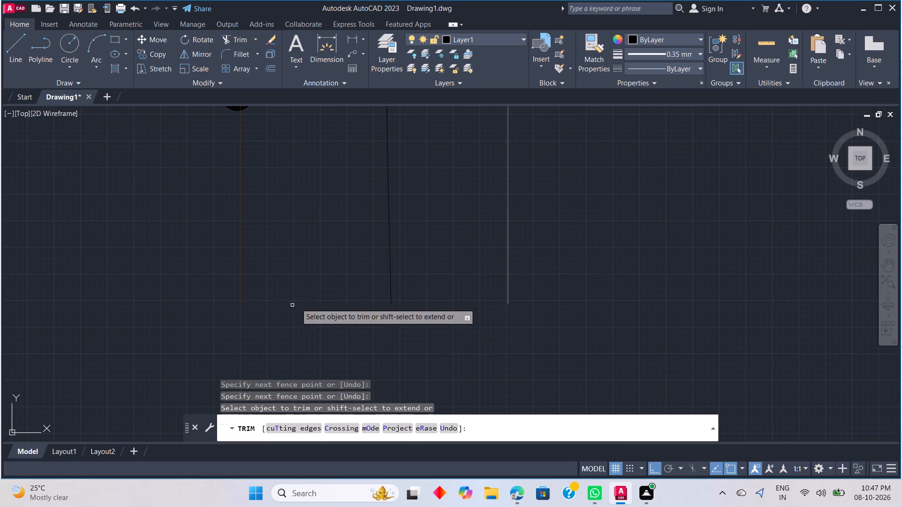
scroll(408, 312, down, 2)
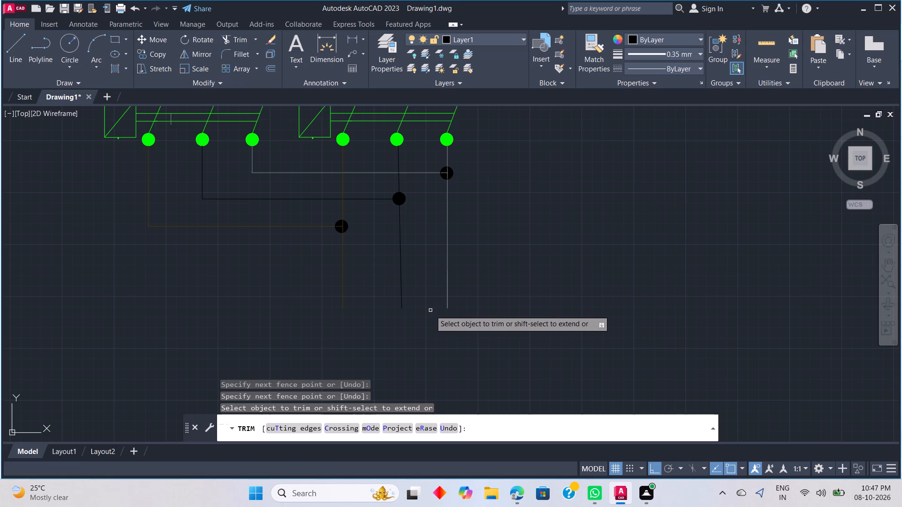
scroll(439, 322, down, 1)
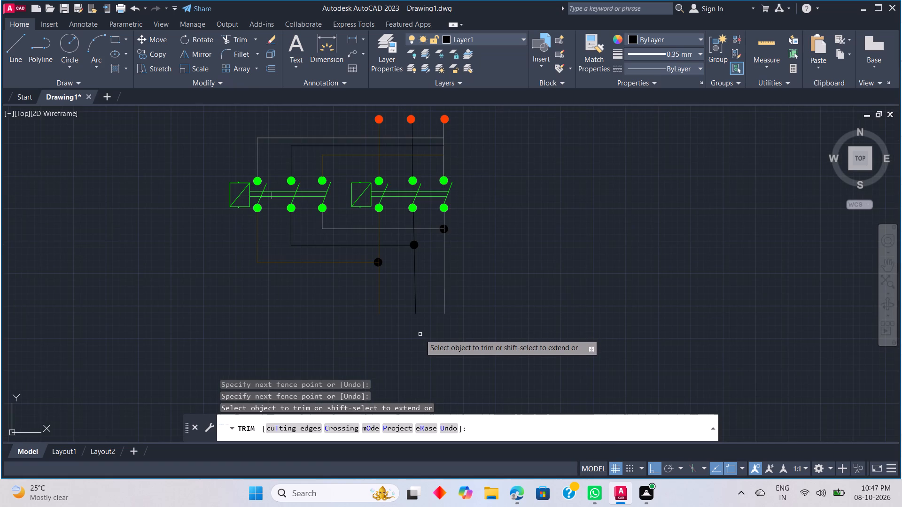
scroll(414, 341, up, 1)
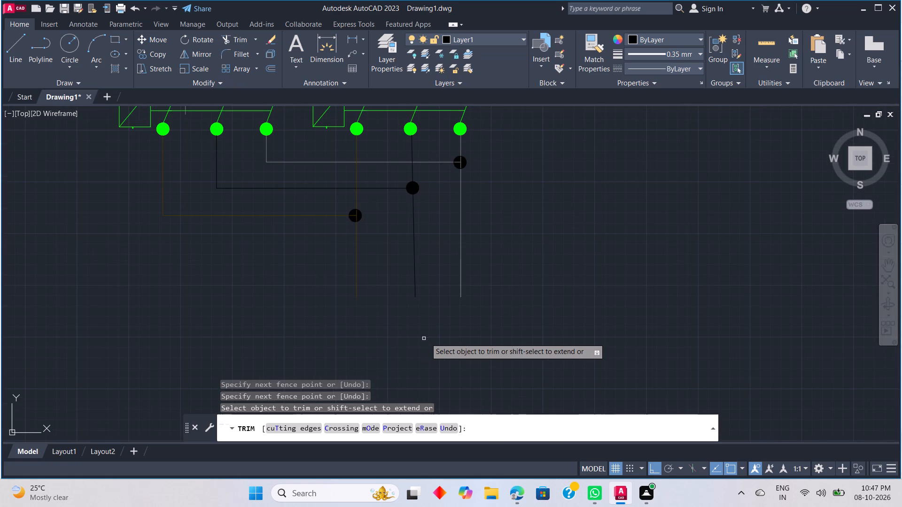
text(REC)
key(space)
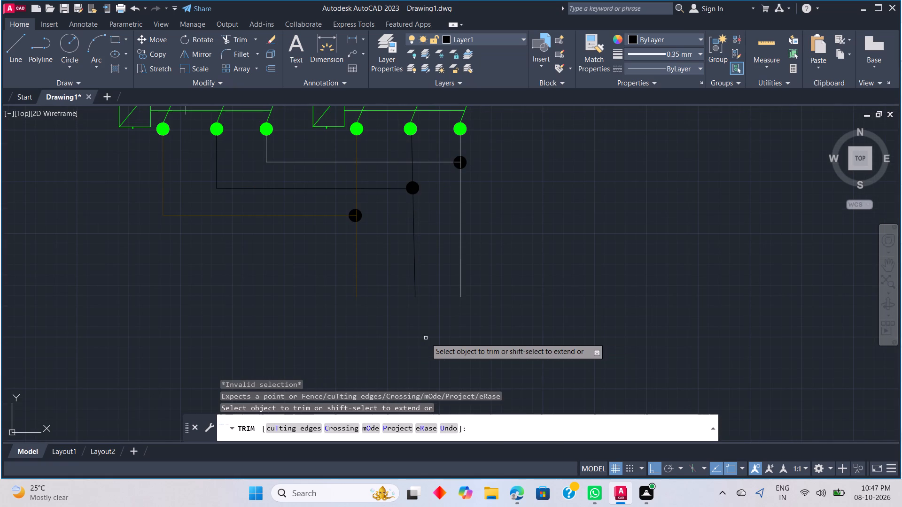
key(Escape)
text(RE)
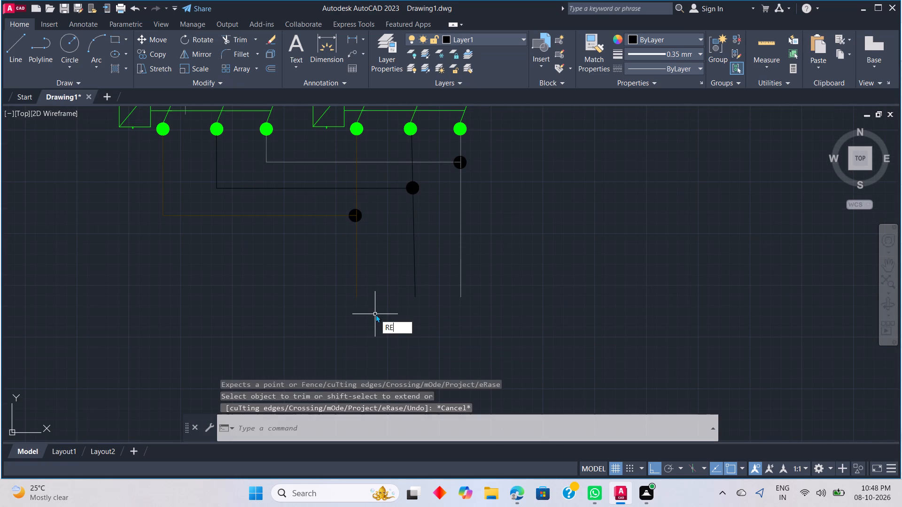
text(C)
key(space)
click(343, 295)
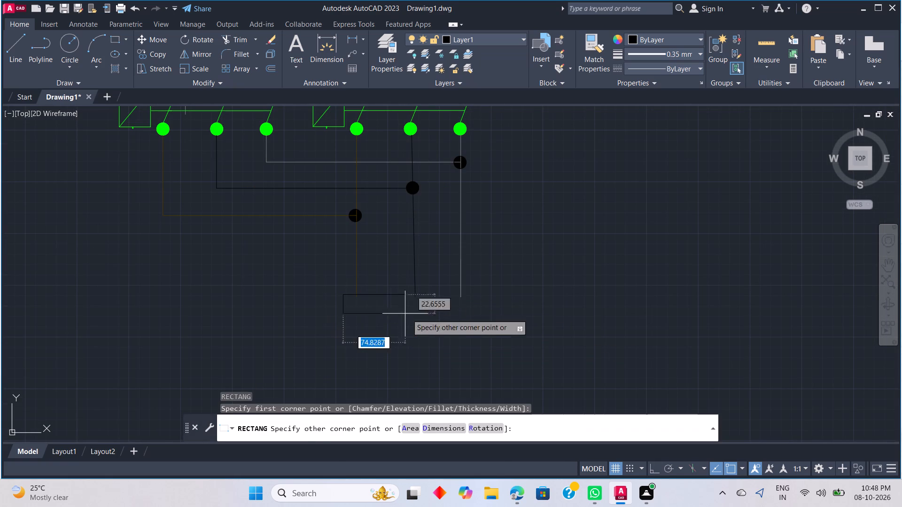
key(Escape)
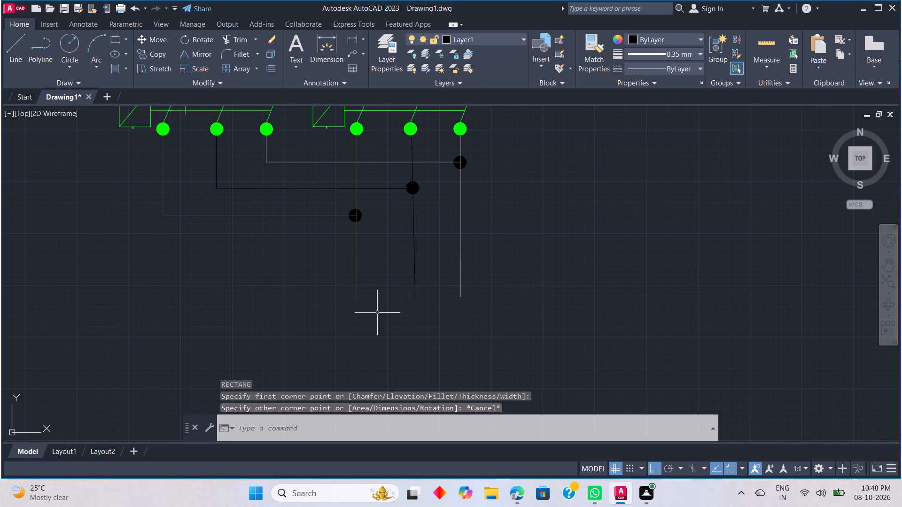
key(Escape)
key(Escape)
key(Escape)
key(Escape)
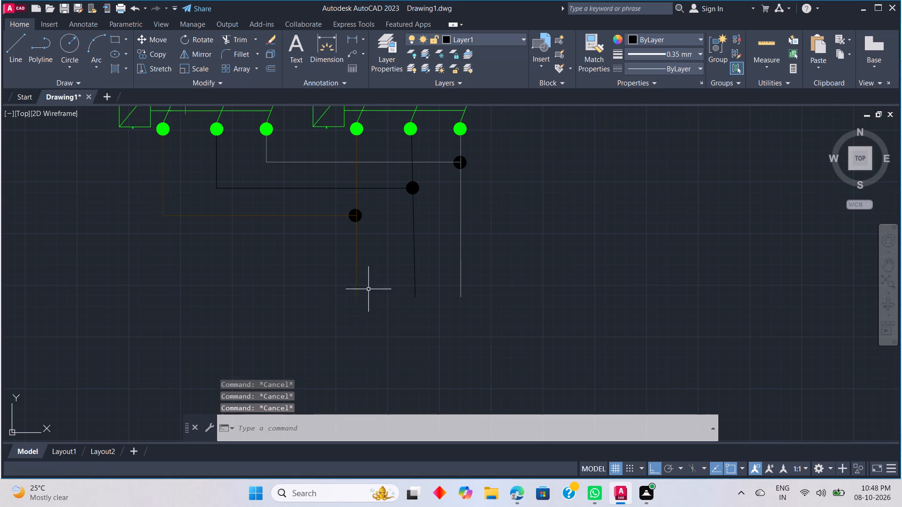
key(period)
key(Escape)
On Layer5, draw a bracket from the brown wire's lower end: 5 units left, 5 down, 5 right, plus a short downward tail.
text(L)
key(space)
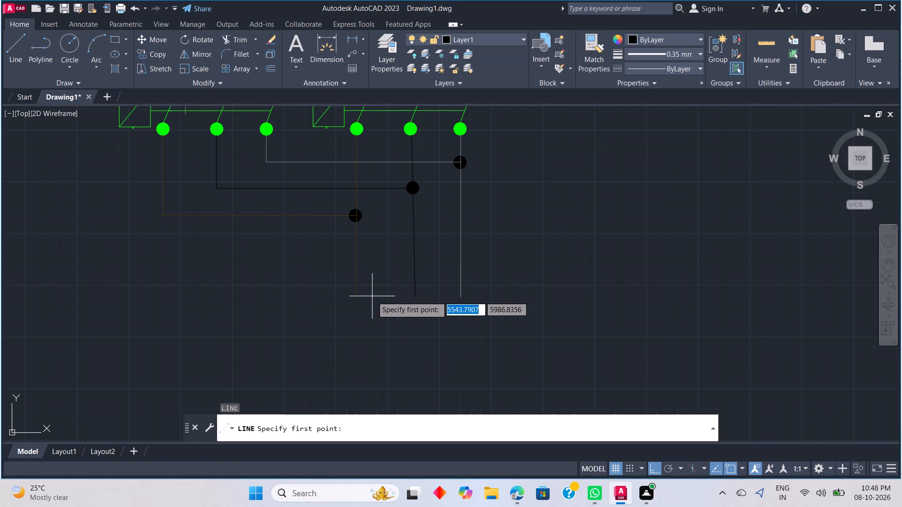
scroll(364, 300, up, 2)
click(341, 295)
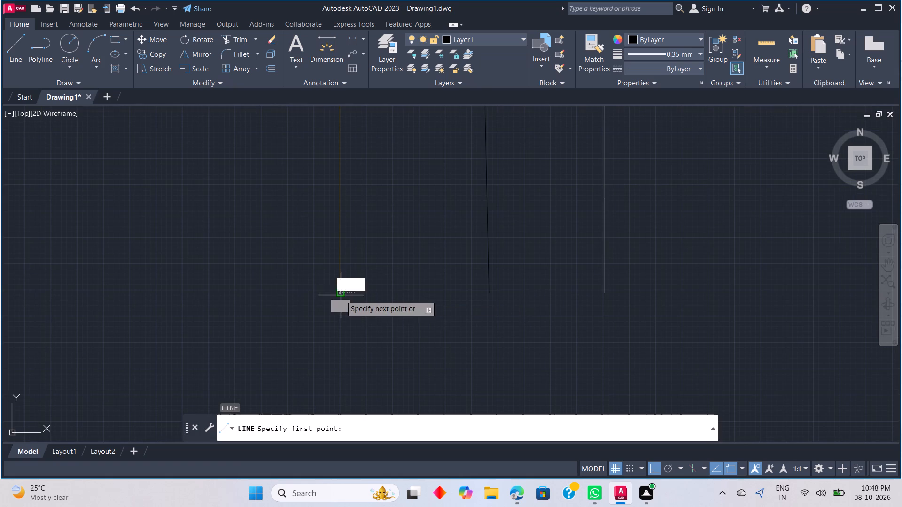
click(498, 43)
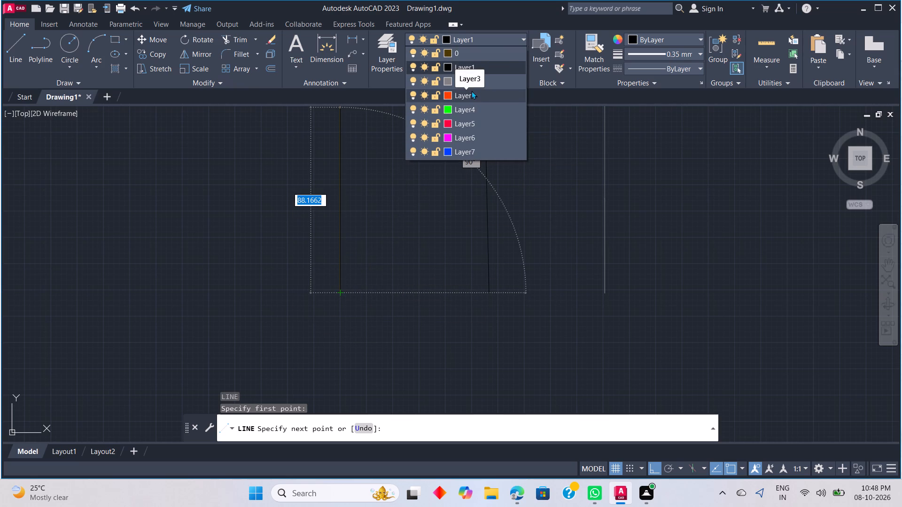
click(476, 125)
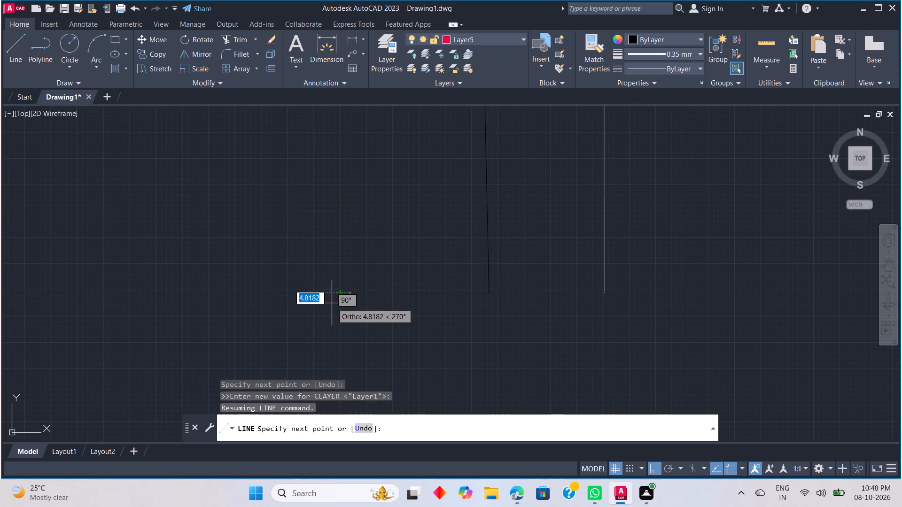
scroll(332, 299, up, 3)
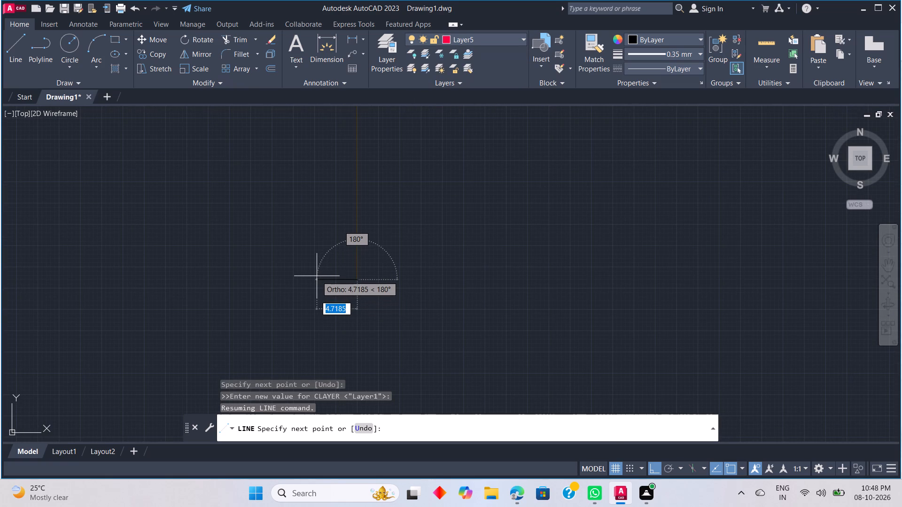
key(5)
key(Return)
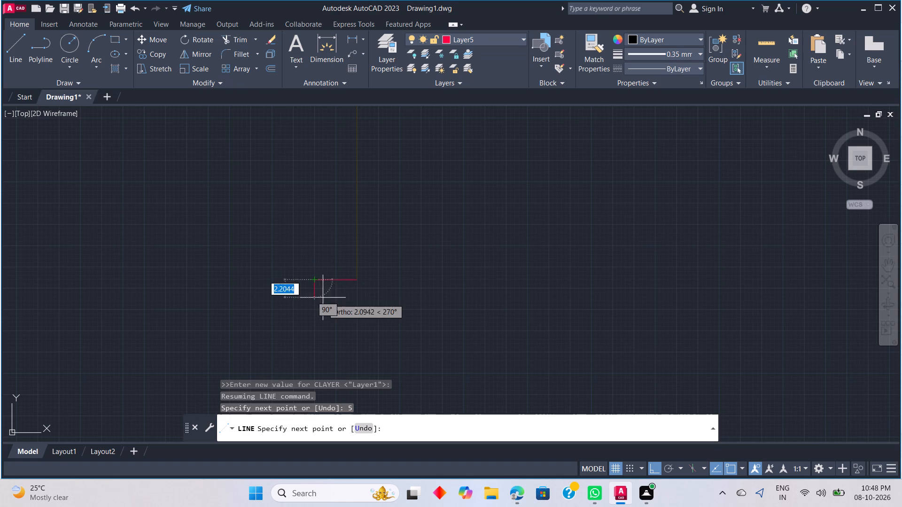
key(5)
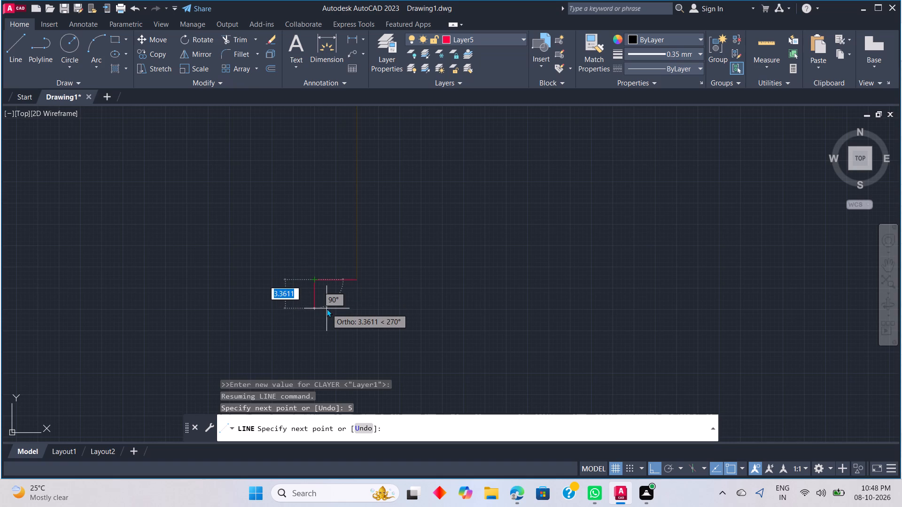
key(Return)
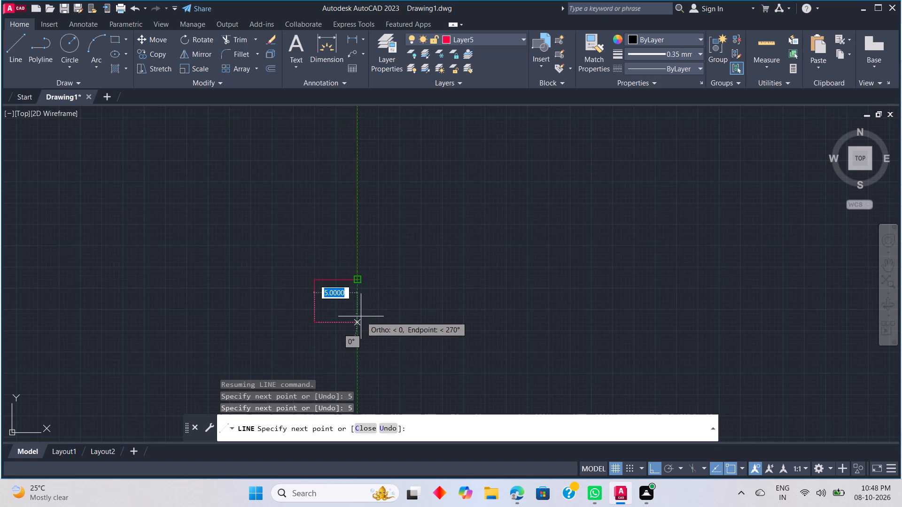
key(5)
key(Return)
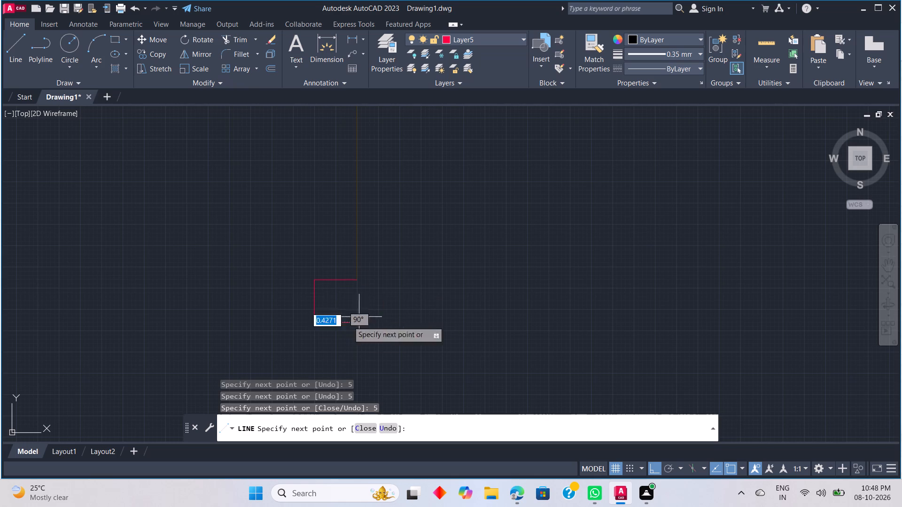
scroll(377, 222, down, 4)
middle_drag(379, 258, 379, 275)
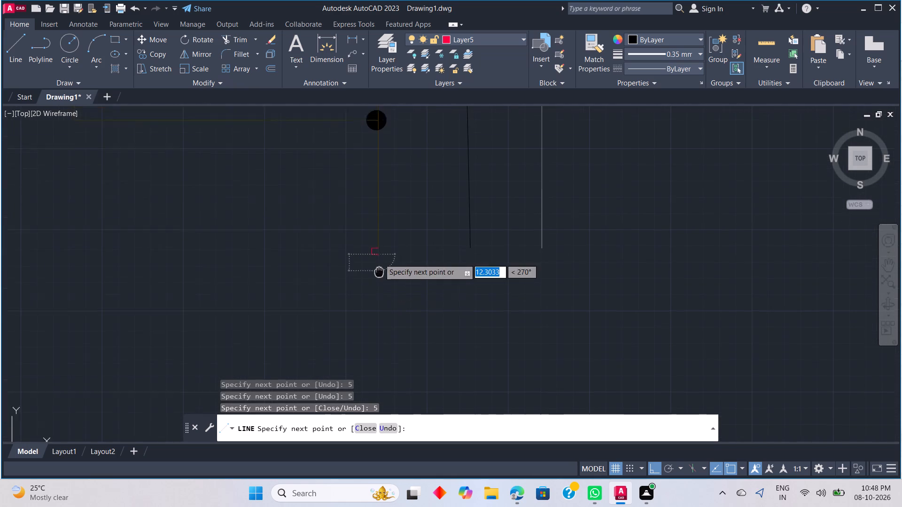
middle_drag(379, 275, 380, 315)
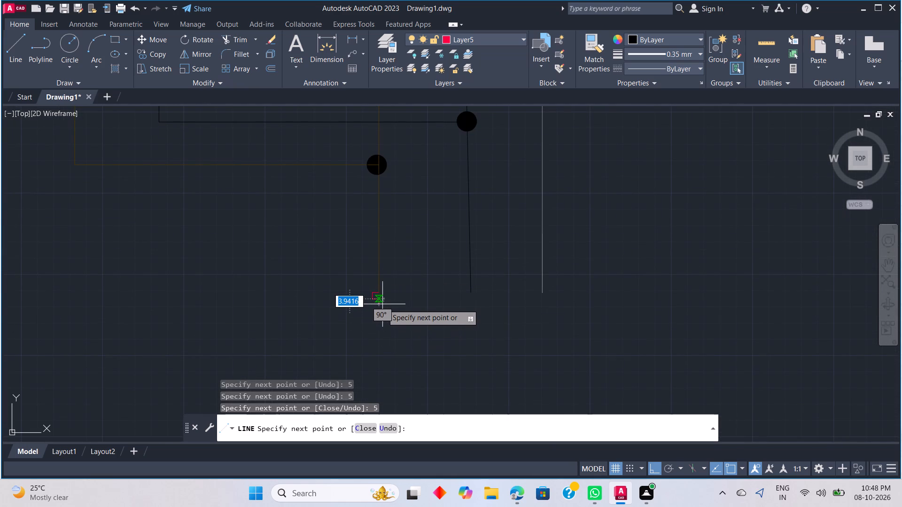
scroll(382, 304, up, 2)
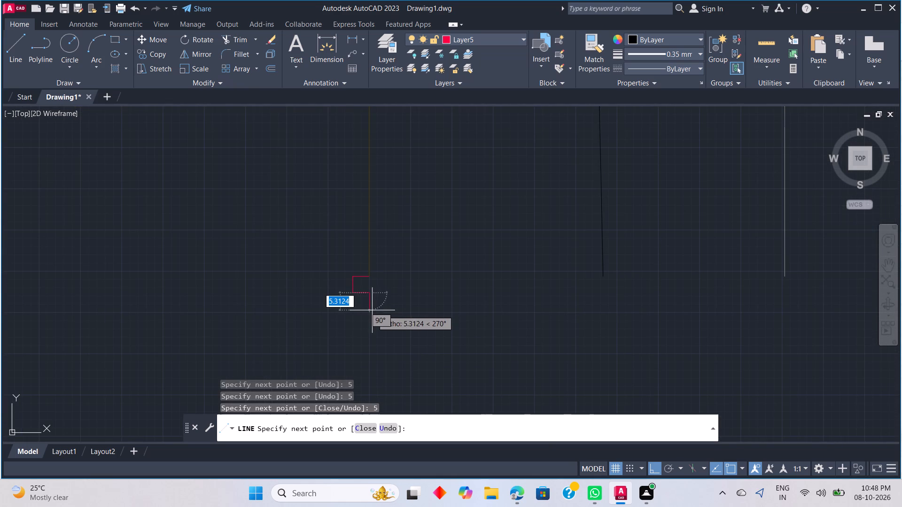
click(371, 304)
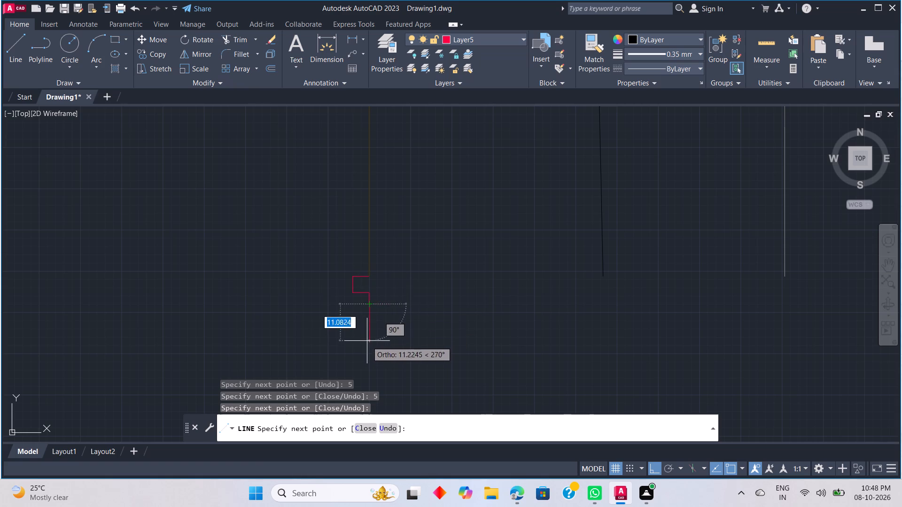
key(Escape)
Draw a horizontal line about 4.5 units long across the brown wire, just above the red bracket.
scroll(387, 268, up, 3)
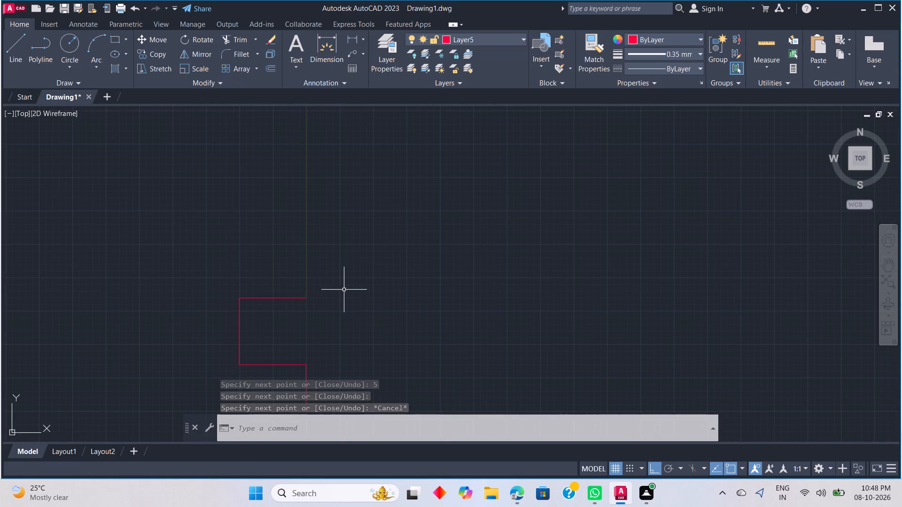
key(l)
key(space)
click(273, 269)
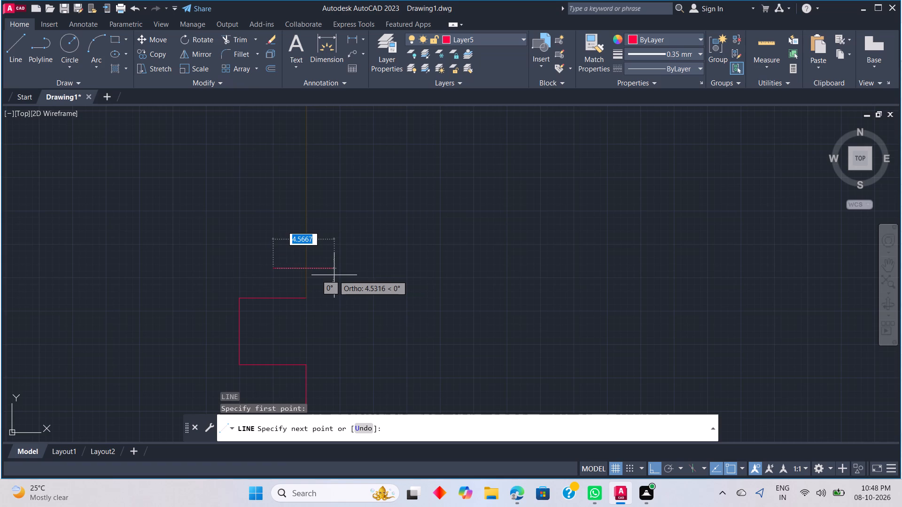
click(334, 275)
key(Escape)
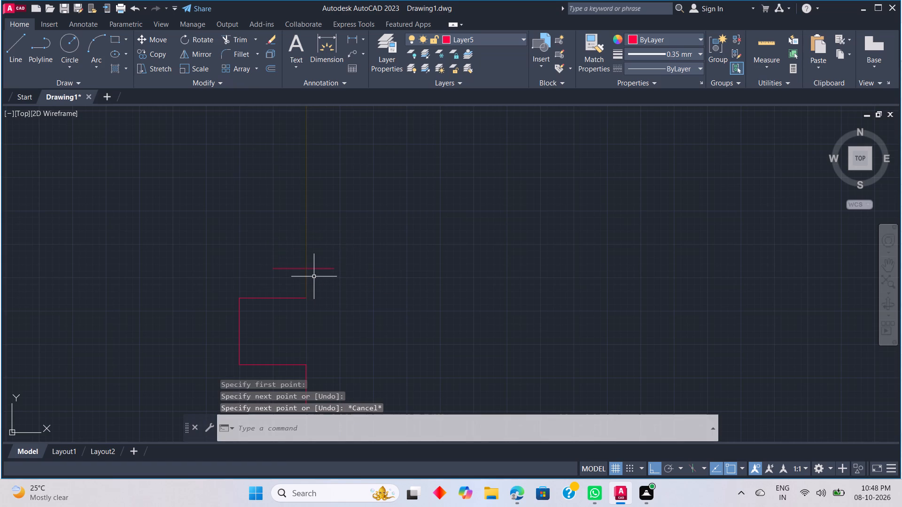
Trim the brown wire's end between the short horizontal line and the bracket.
text(TR)
key(space)
click(305, 282)
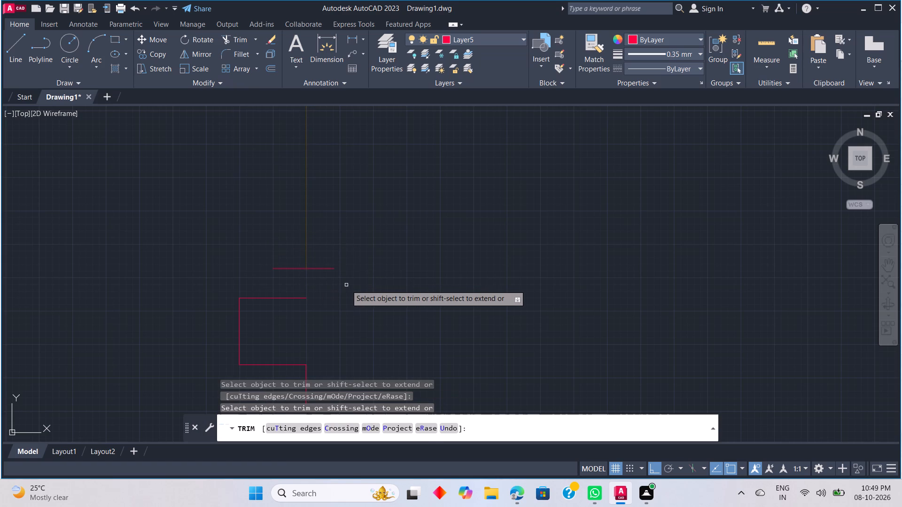
key(Escape)
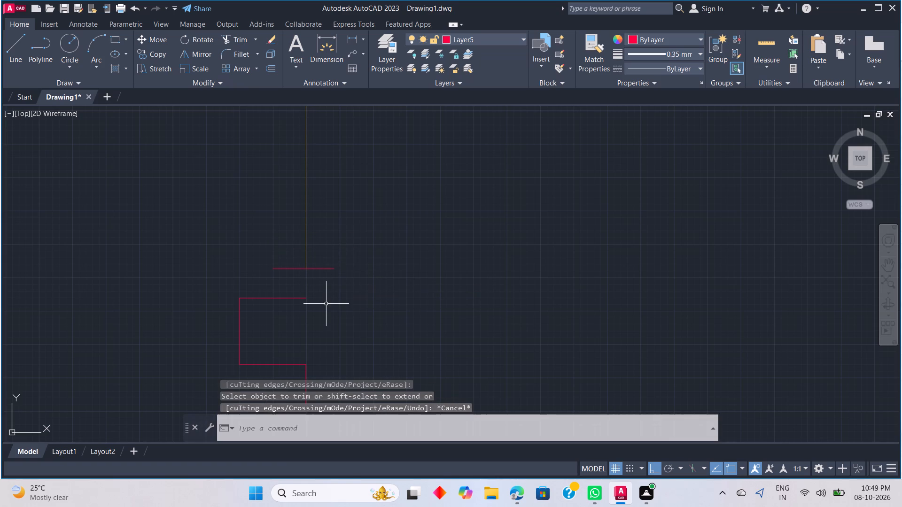
Draw a vertical red line from the bracket's upper corner up to the short horizontal line.
text(L)
key(space)
click(307, 299)
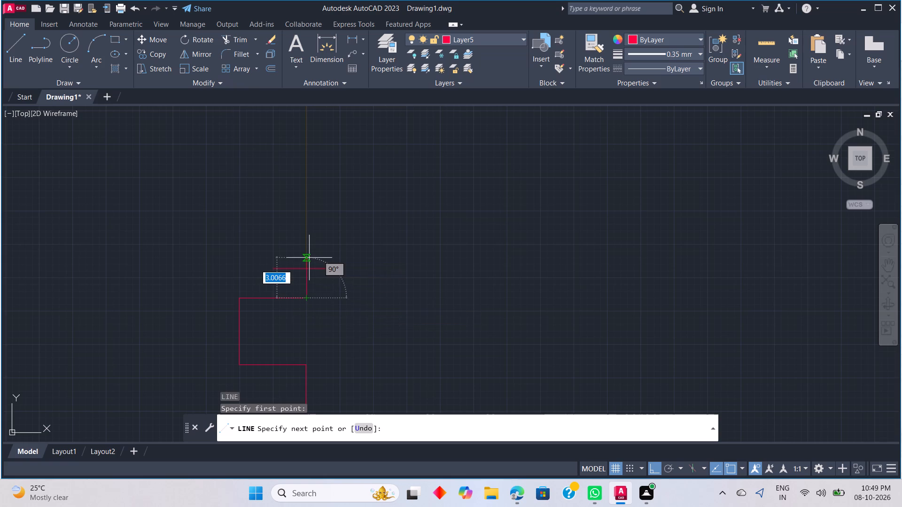
click(307, 267)
key(grave)
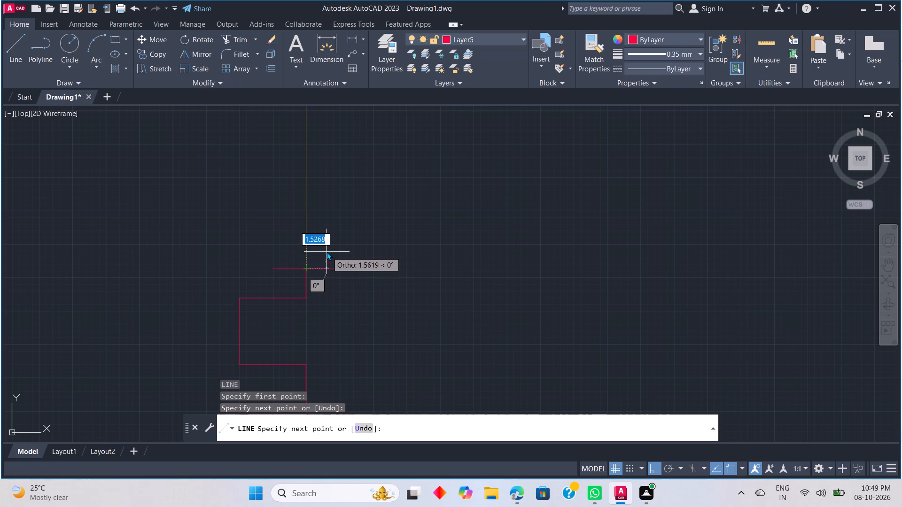
key(Escape)
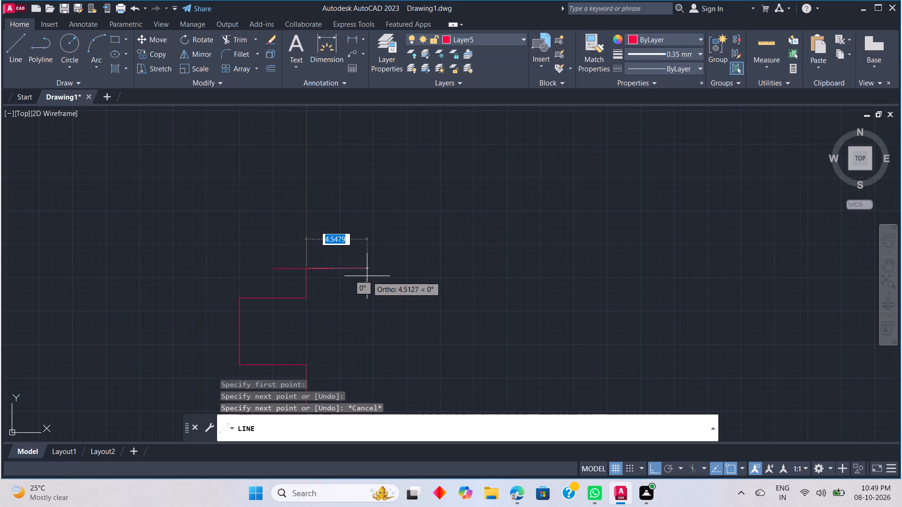
key(Escape)
Draw a horizontal line about 140 units long from the short line's right end, crossing the black and grey wires.
scroll(366, 277, down, 3)
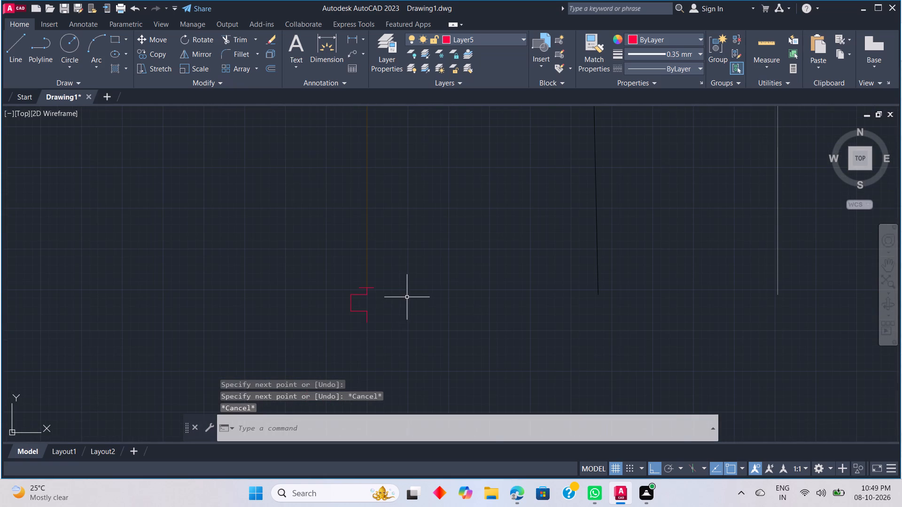
middle_click(406, 297)
middle_drag(406, 297, 358, 255)
scroll(424, 285, down, 1)
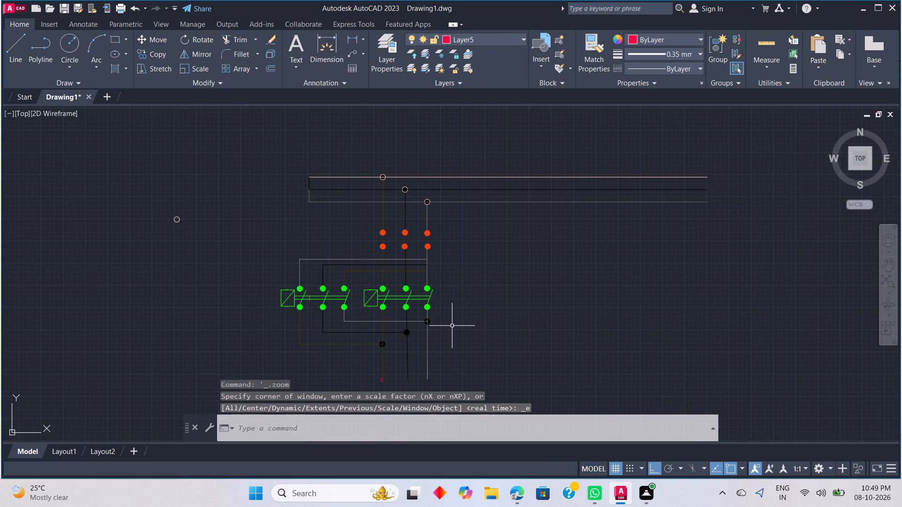
middle_click(452, 327)
middle_drag(452, 327, 421, 179)
middle_click(421, 179)
middle_click(421, 180)
scroll(422, 289, down, 3)
middle_drag(443, 307, 420, 217)
middle_drag(419, 212, 417, 201)
middle_click(417, 201)
scroll(396, 215, up, 4)
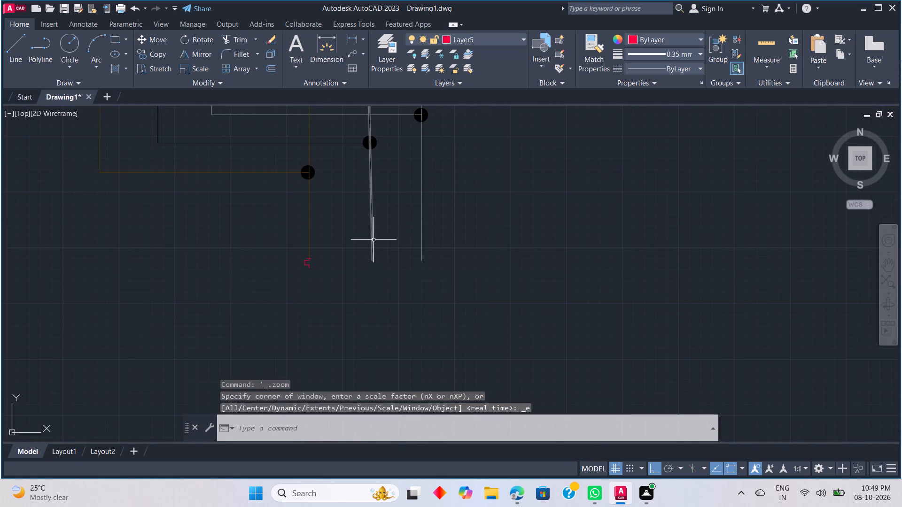
scroll(362, 250, up, 2)
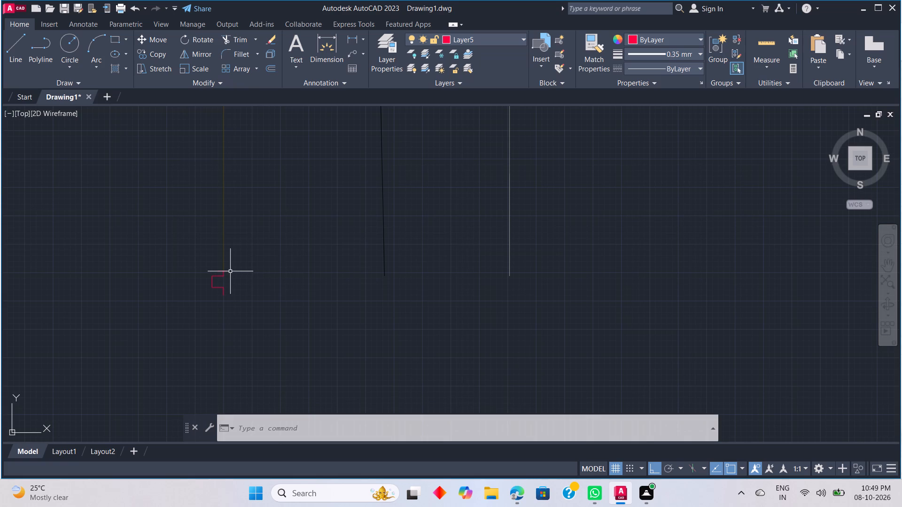
text(L)
key(space)
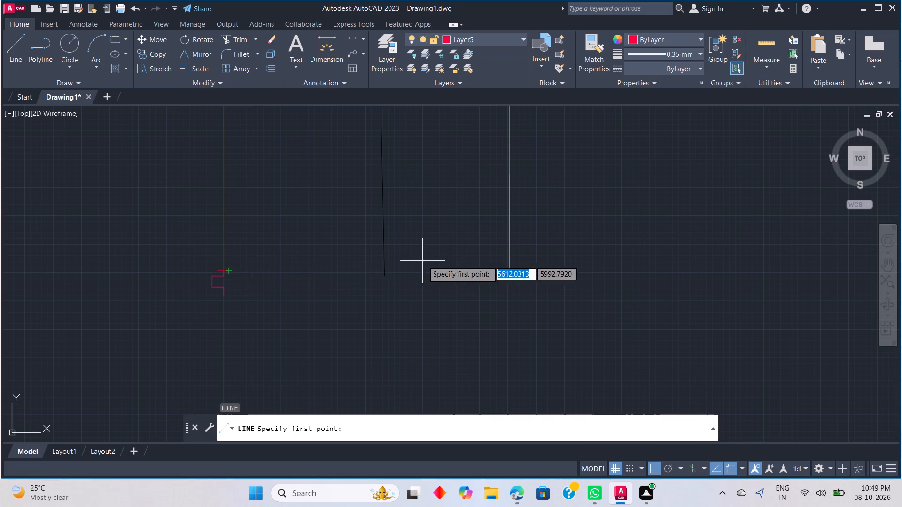
click(233, 272)
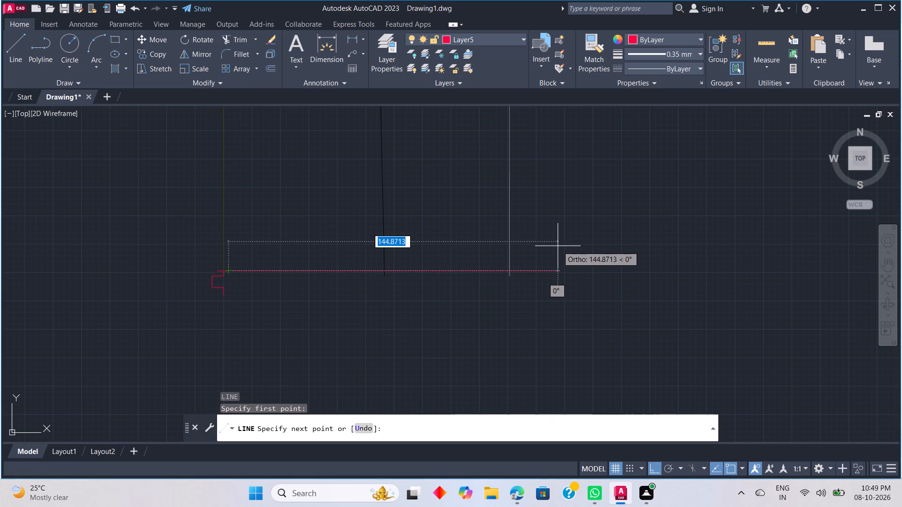
click(545, 246)
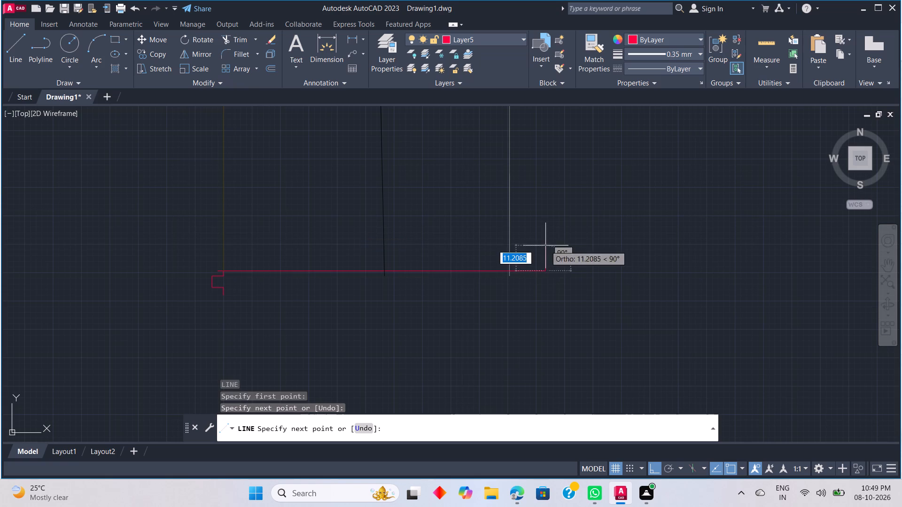
key(Escape)
Draw a 5-unit line leftward from the black wire's lower end.
key(l)
key(space)
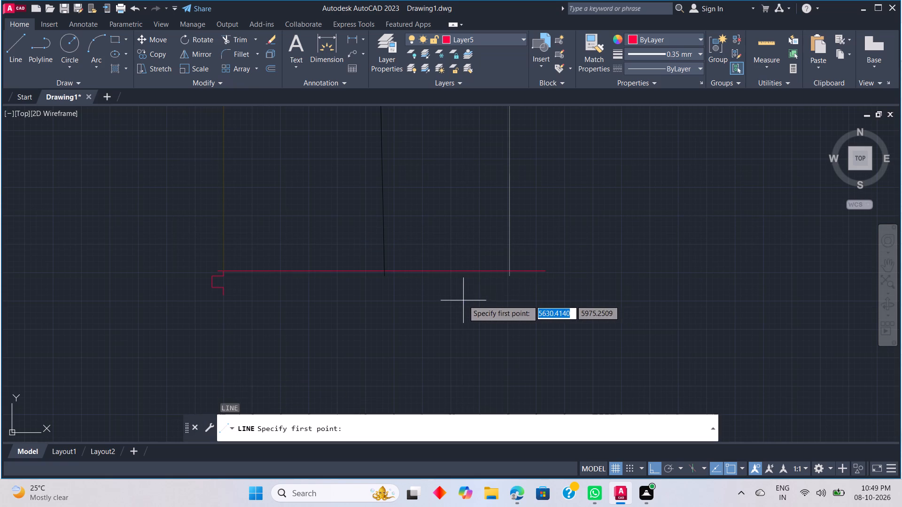
scroll(465, 293, up, 2)
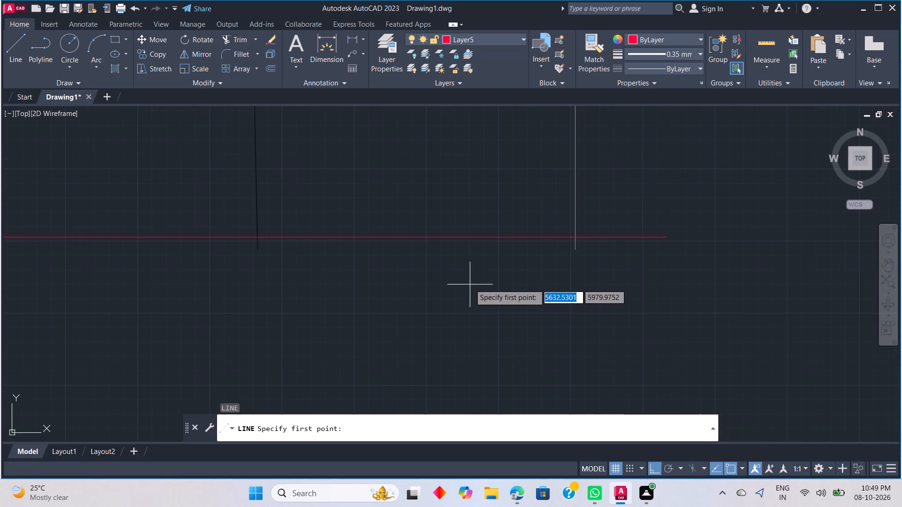
scroll(257, 256, down, 2)
click(257, 256)
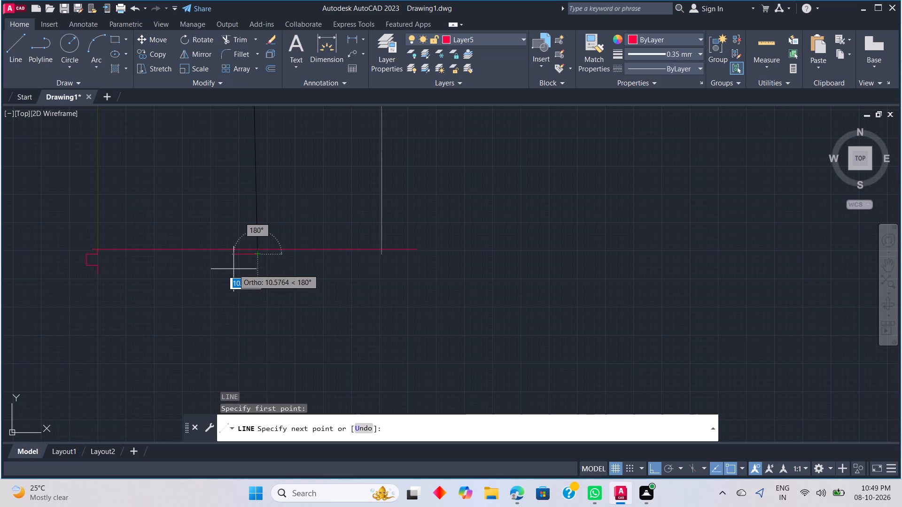
key(5)
key(Return)
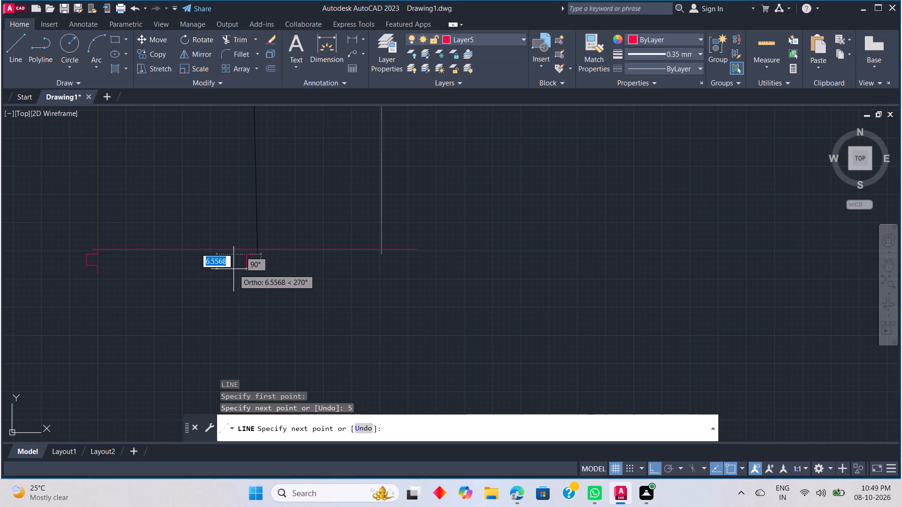
key(2)
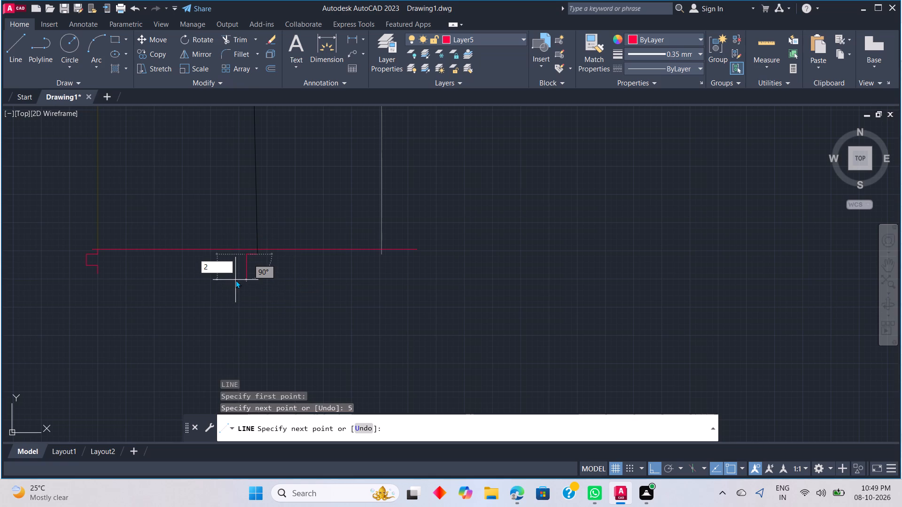
key(backslash)
key(BackSpace)
key(BackSpace)
key(BackSpace)
key(Escape)
key(Escape)
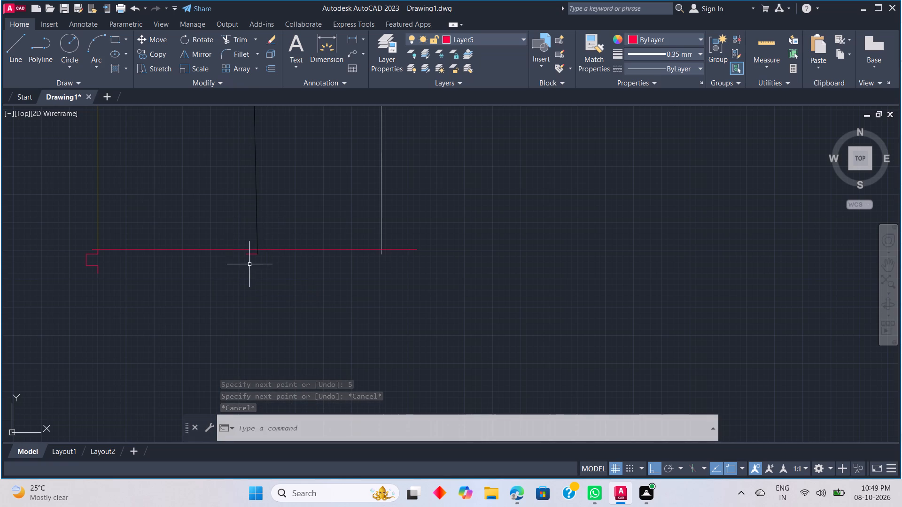
Delete the short red line at the black wire's lower end.
ctrl+scroll(244, 268, up, 7)
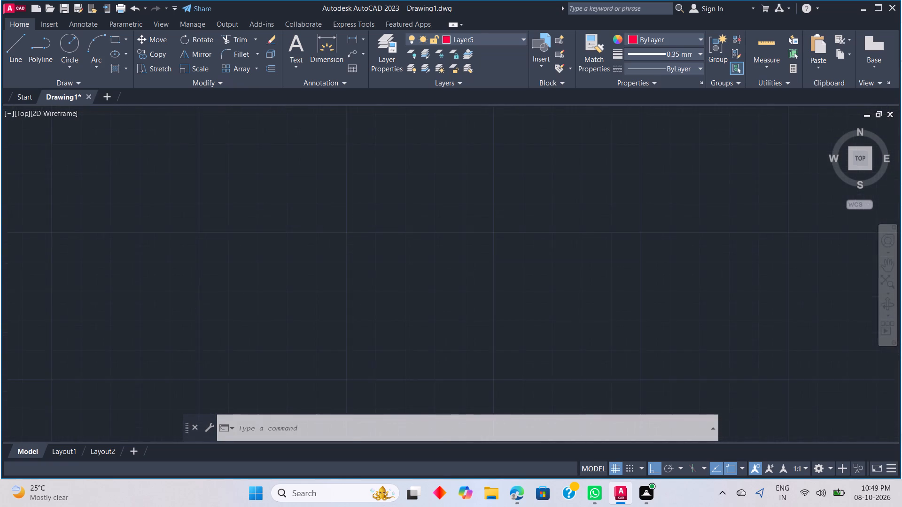
ctrl+scroll(244, 268, up, 2)
ctrl+scroll(244, 268, down, 7)
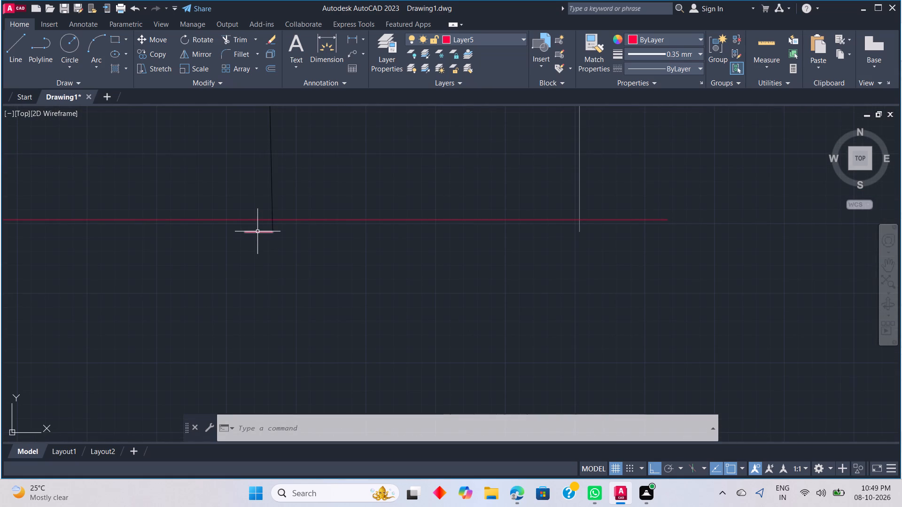
click(257, 231)
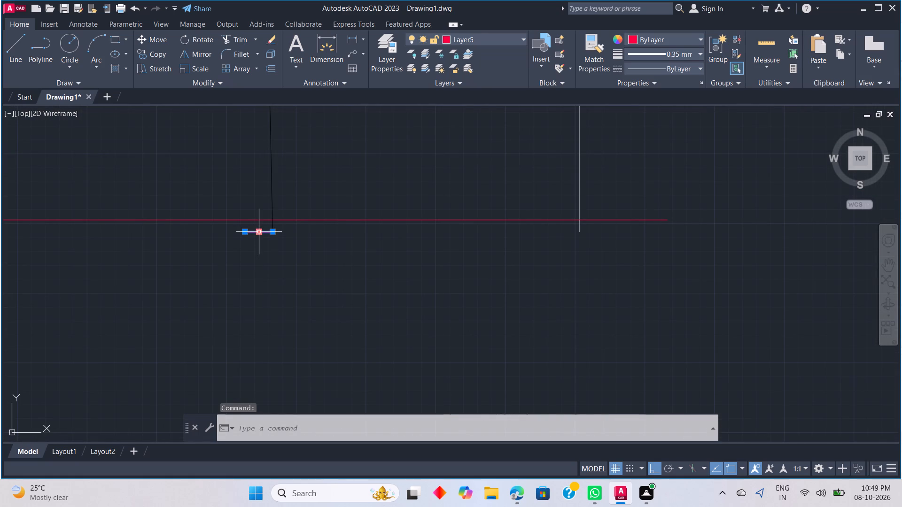
key(Delete)
Draw a red bracket from the black wire's lower end: 5 units left, 5 down, 5 right, then down level with the brown wire's bracket.
text(L)
key(space)
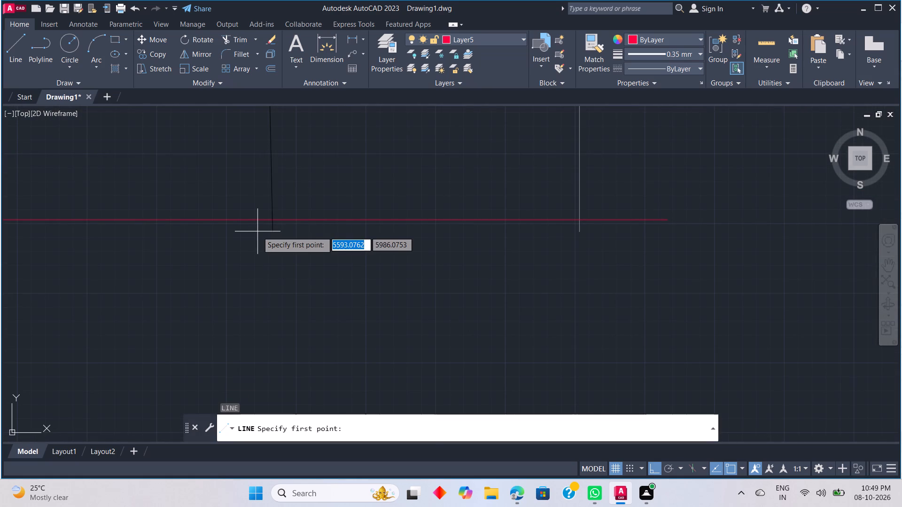
click(272, 230)
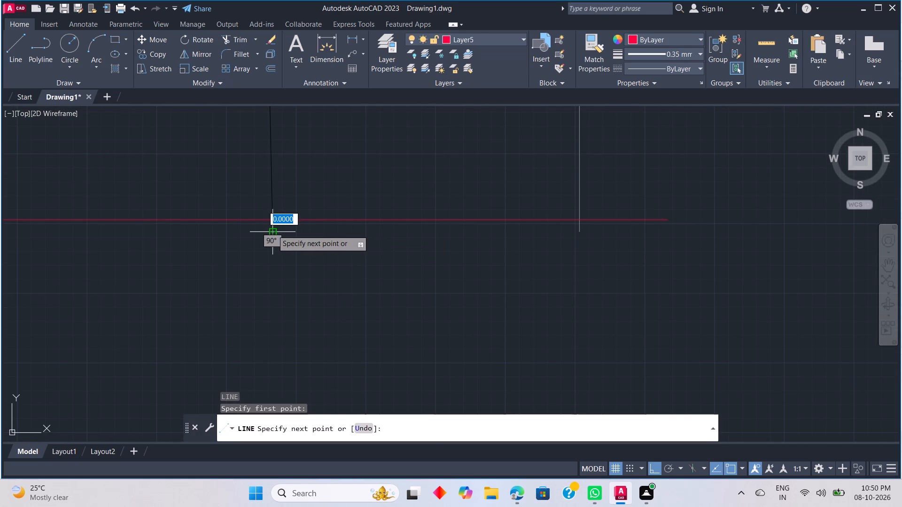
key(5)
key(Return)
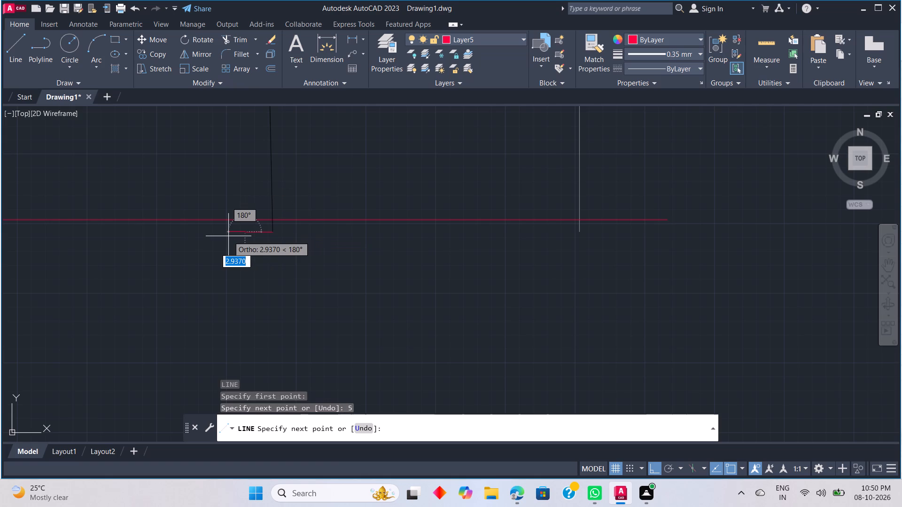
key(5)
key(Return)
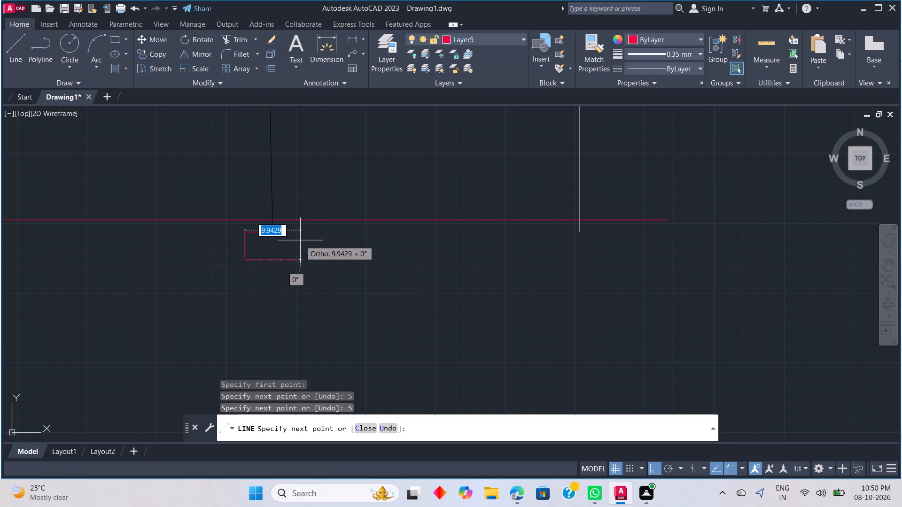
key(5)
key(Return)
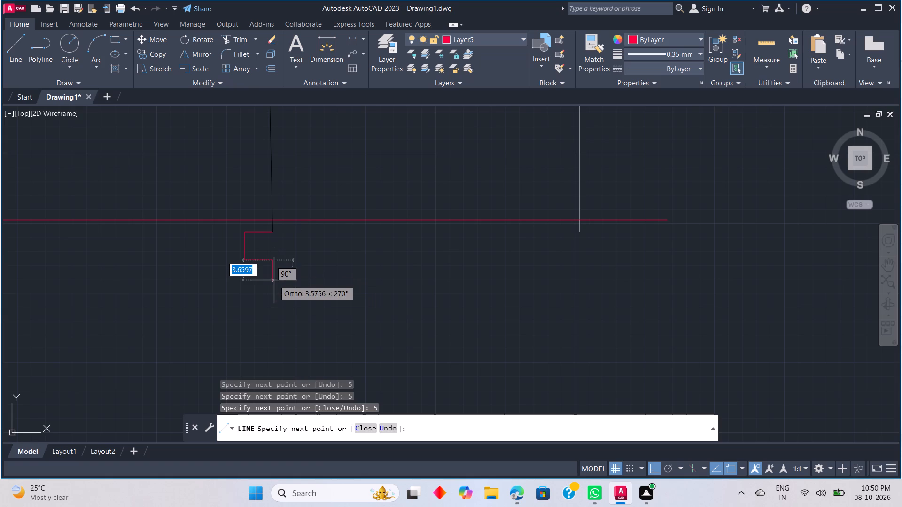
scroll(288, 269, down, 1)
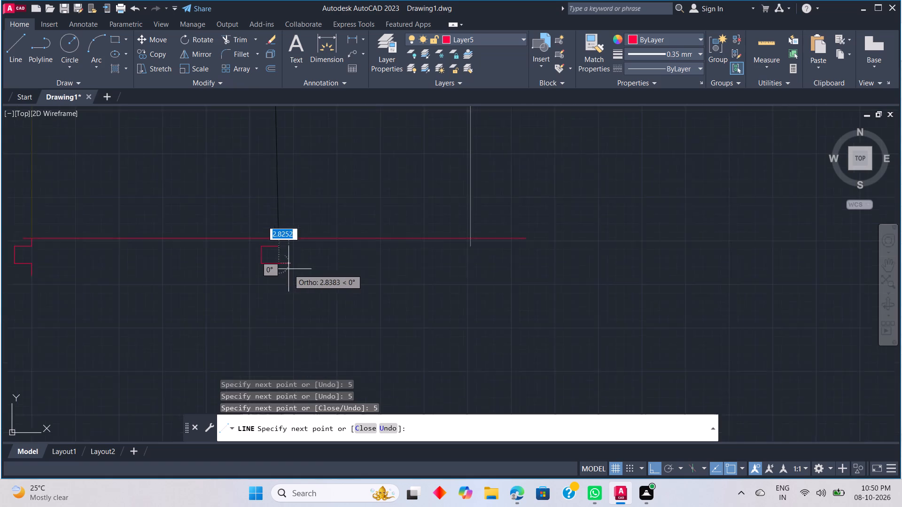
scroll(288, 269, down, 2)
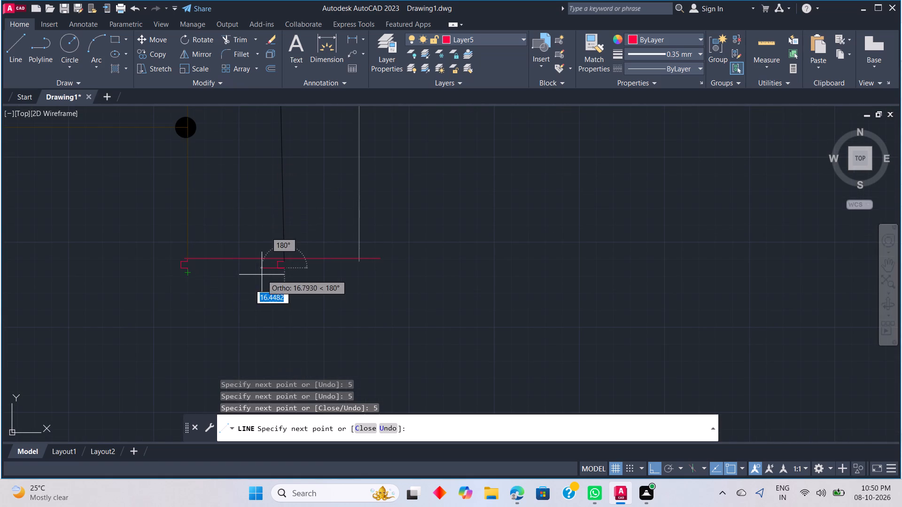
click(287, 274)
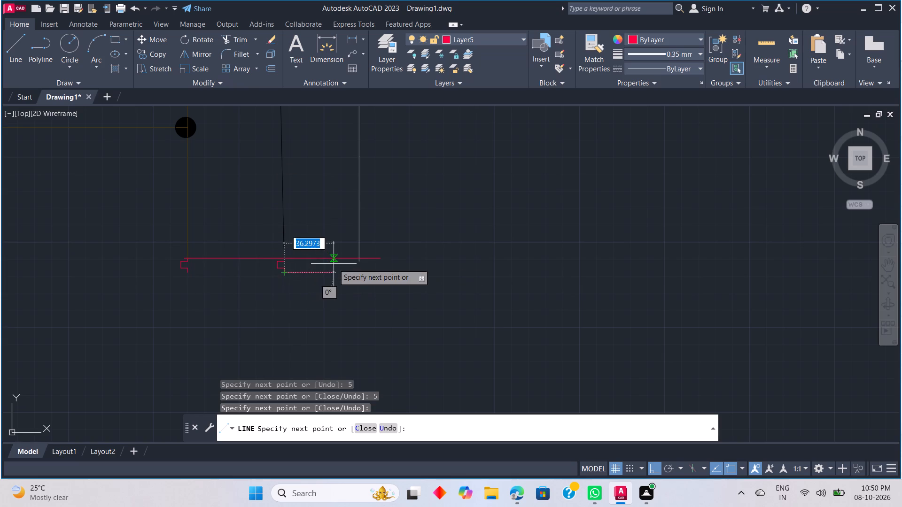
key(Escape)
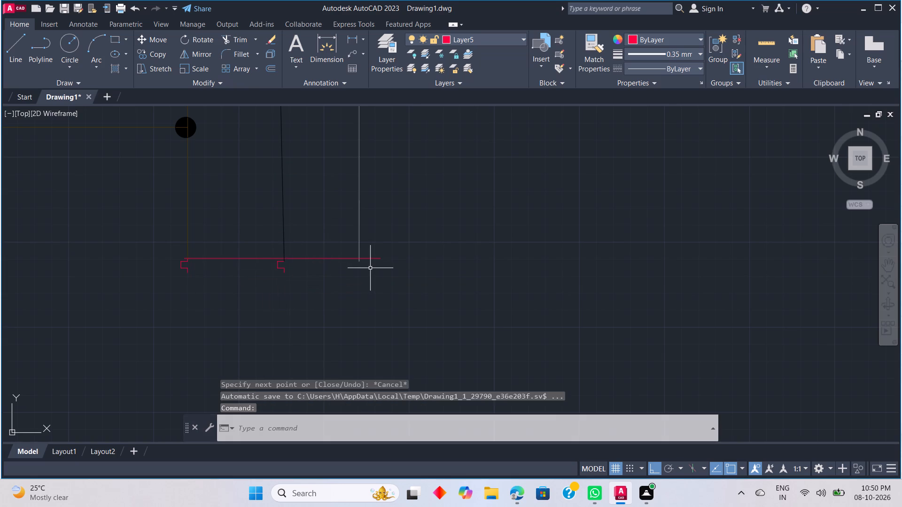
Draw a red bracket from the grey wire's lower end: 5 units left, 5 down, 5 right, then down level with the black wire's bracket.
scroll(362, 268, up, 3)
scroll(176, 252, up, 1)
scroll(60, 245, down, 2)
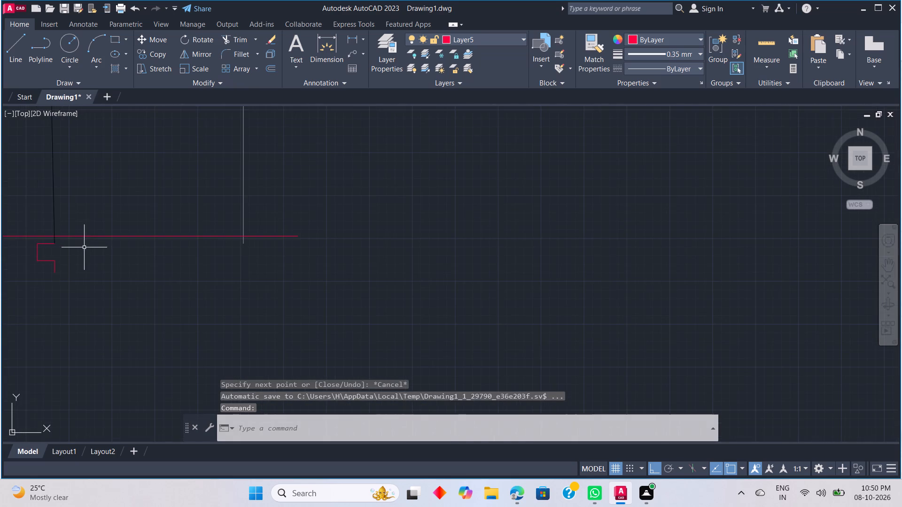
middle_drag(86, 247, 202, 261)
key(l)
key(space)
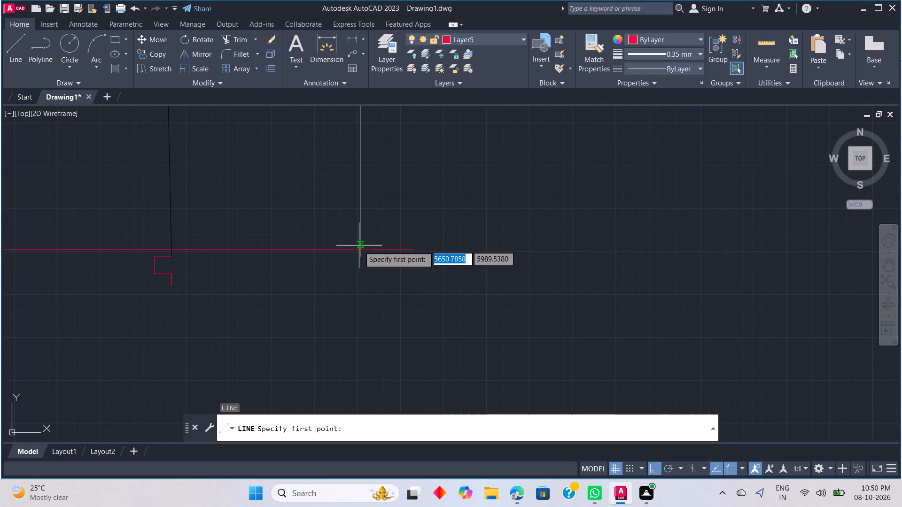
click(361, 254)
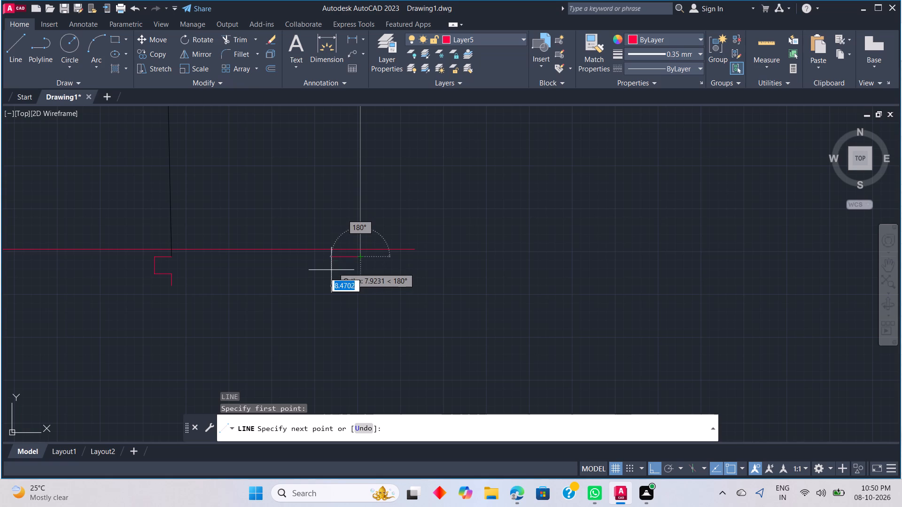
key(5)
key(Return)
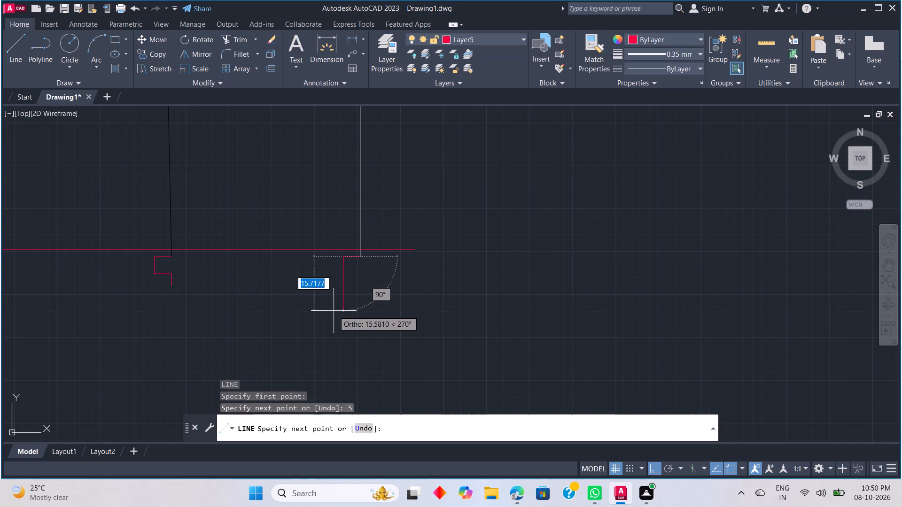
key(5)
key(Return)
key(5)
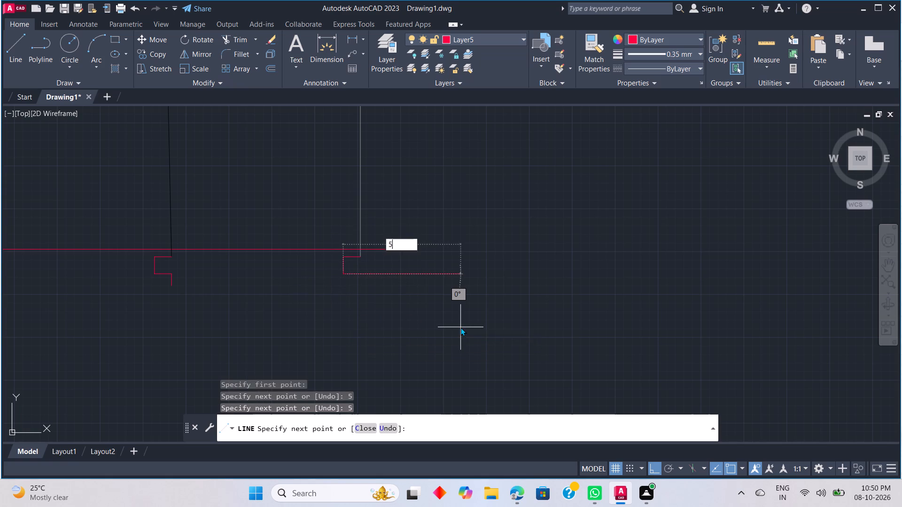
key(Return)
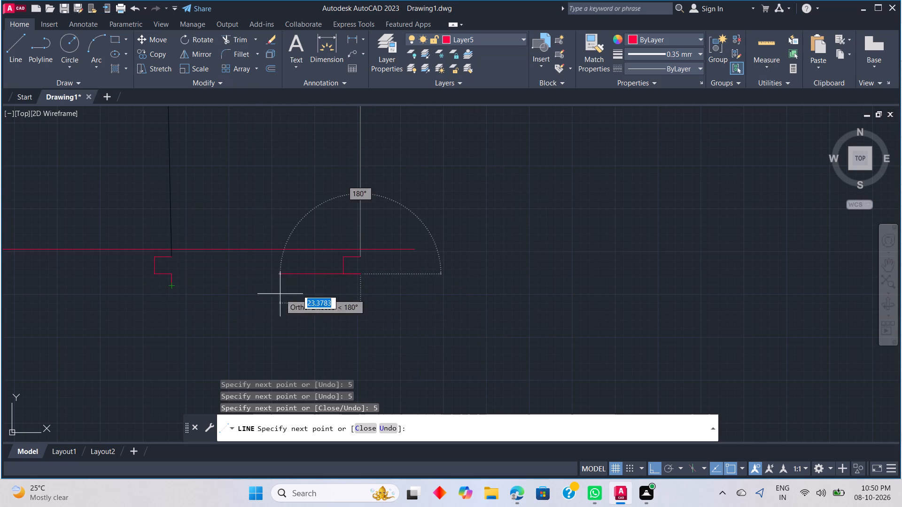
click(364, 286)
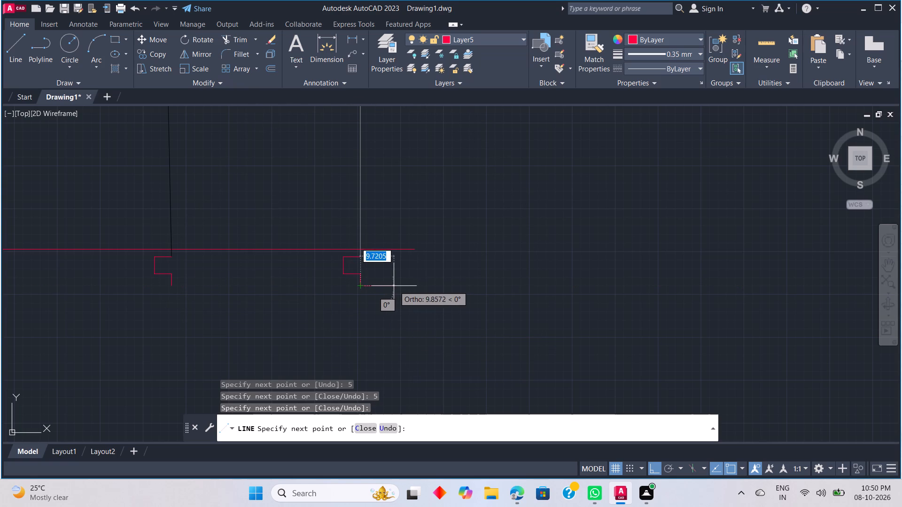
key(Escape)
Trim the grey and black wire ends between the long horizontal red line and their brackets.
scroll(369, 259, up, 2)
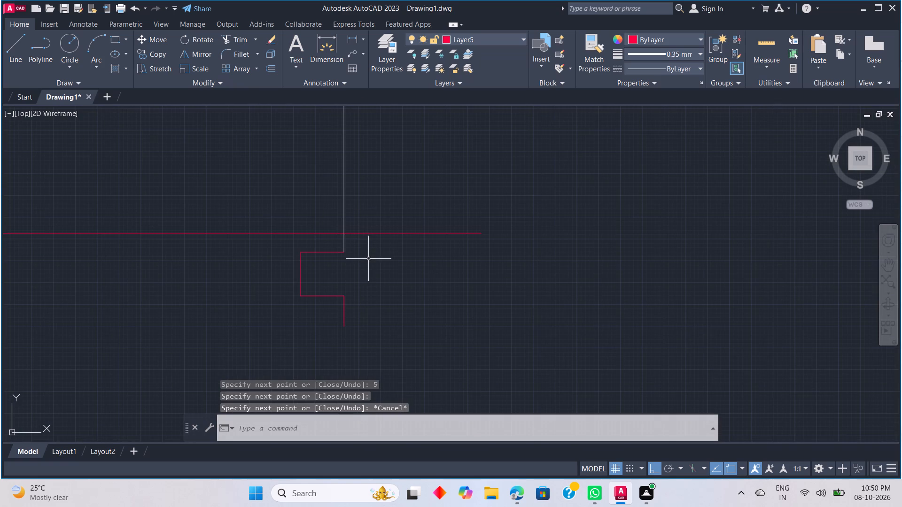
key(r)
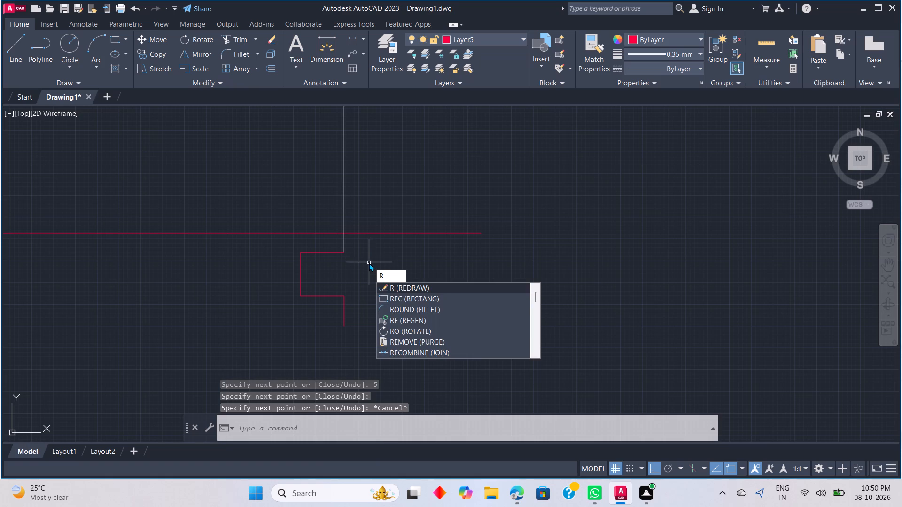
key(Escape)
text(TR)
key(space)
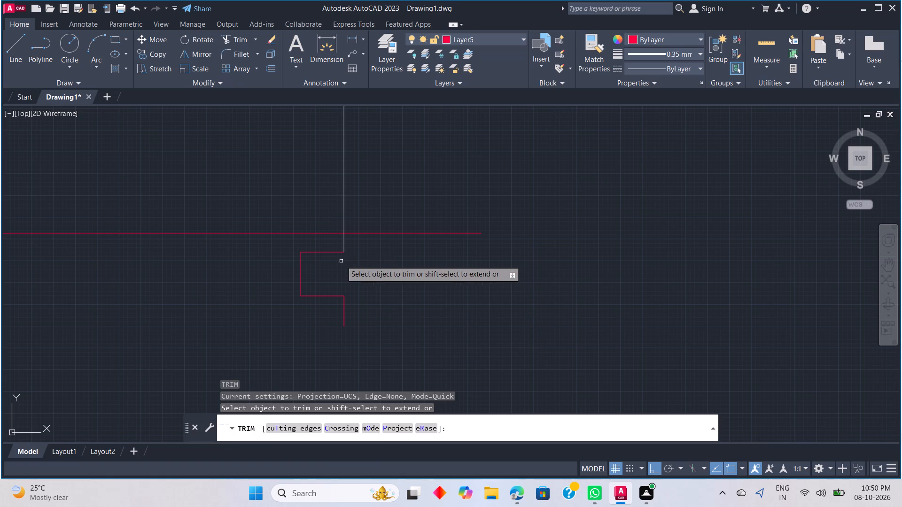
click(344, 246)
scroll(177, 273, down, 2)
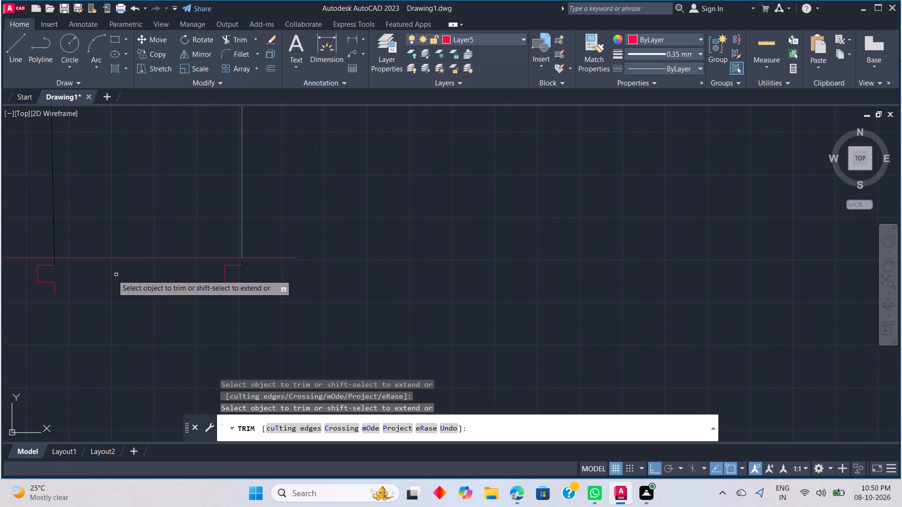
scroll(54, 260, up, 3)
click(54, 261)
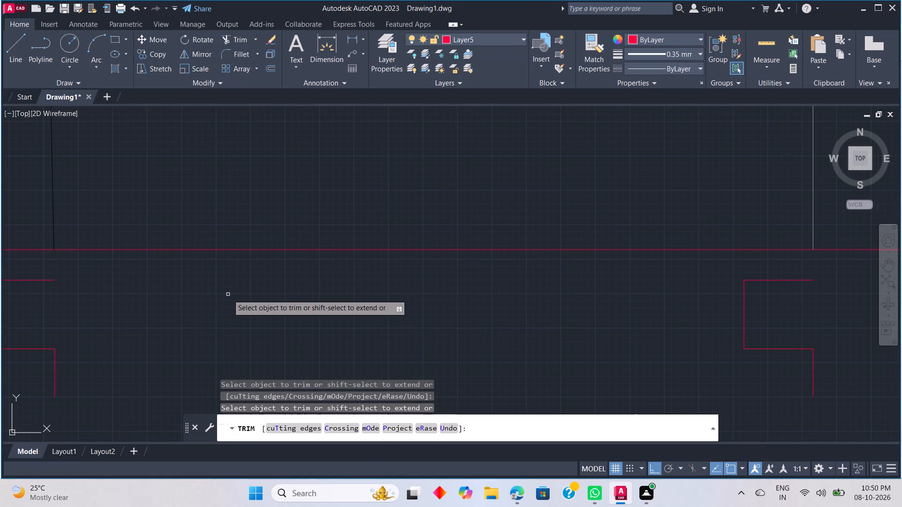
key(Escape)
Draw vertical red lines joining the upper corners of the black and grey wires' brackets to the horizontal red line.
text(L)
key(space)
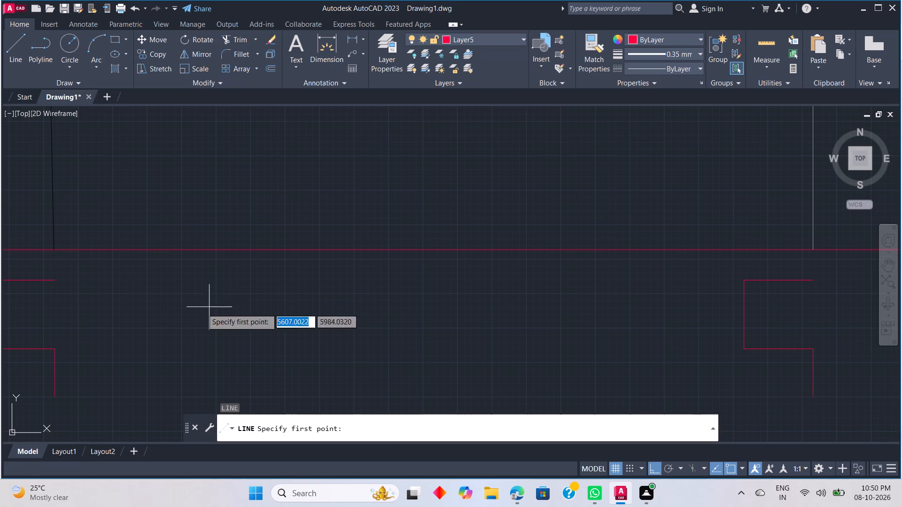
drag(56, 280, 58, 276)
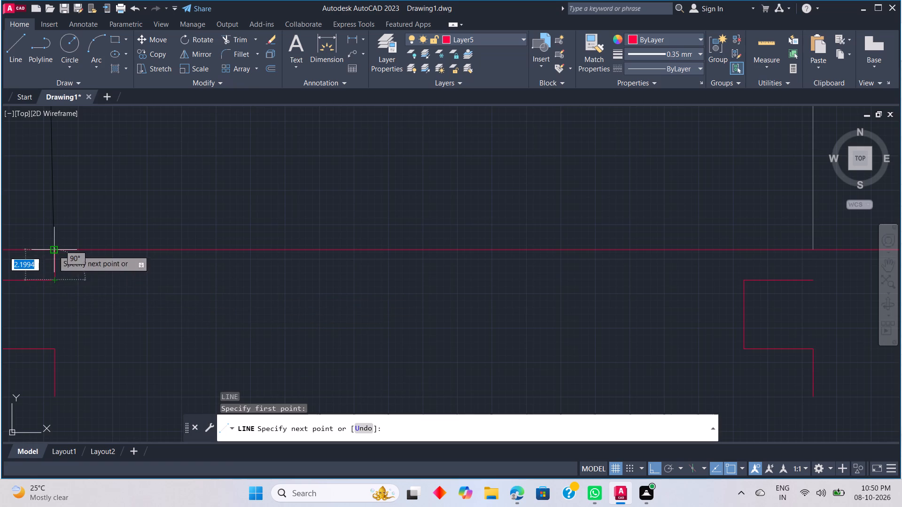
click(53, 250)
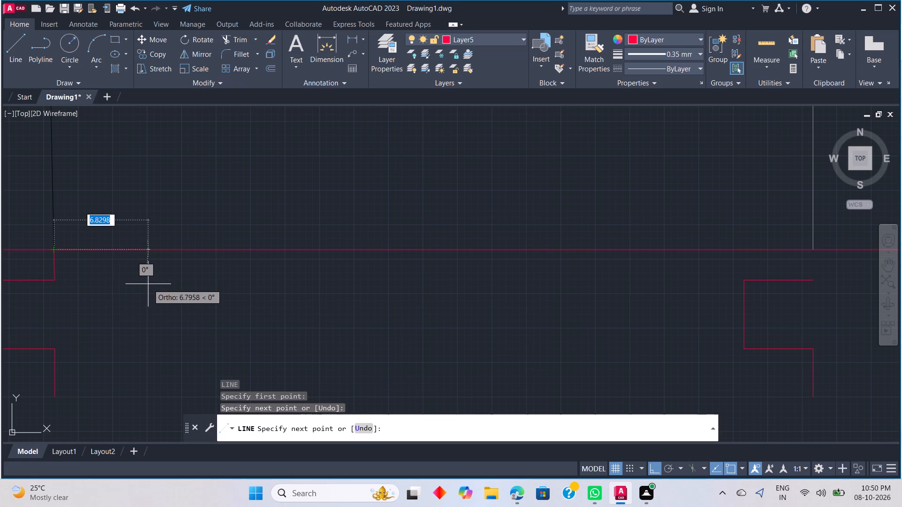
key(Escape)
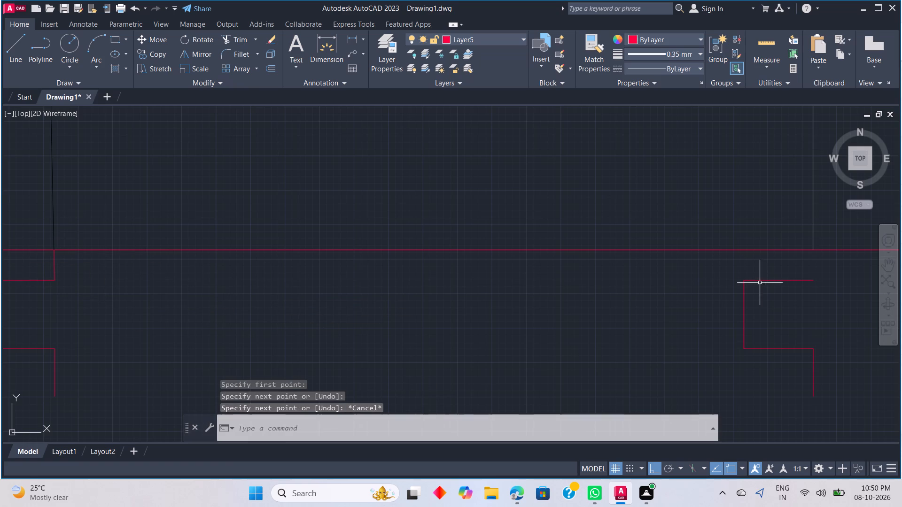
key(space)
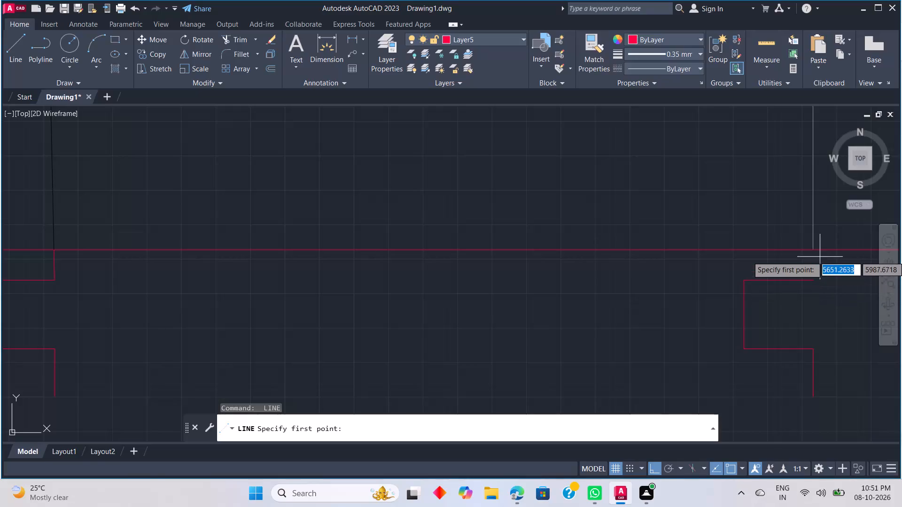
click(815, 251)
click(817, 284)
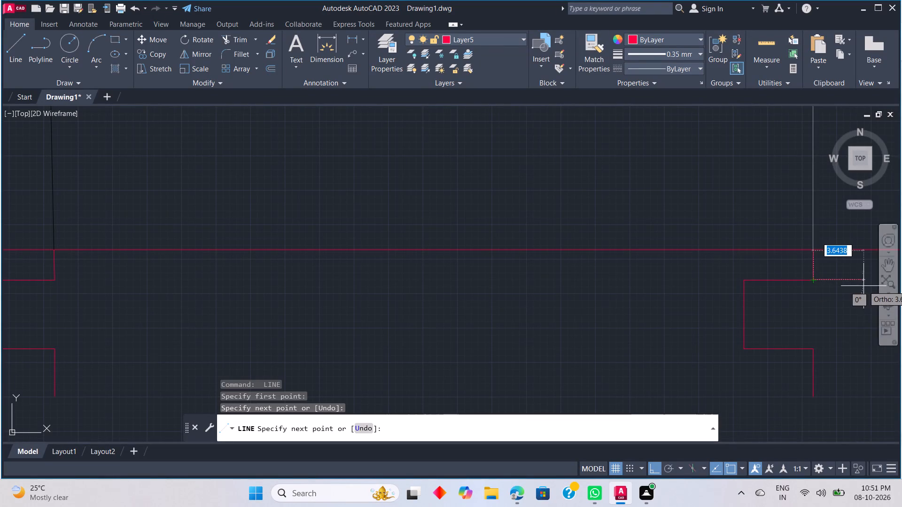
key(Escape)
Trim away the horizontal red line between and beyond the three brackets, including the short stubs on both sides of the brown wire.
scroll(786, 309, down, 5)
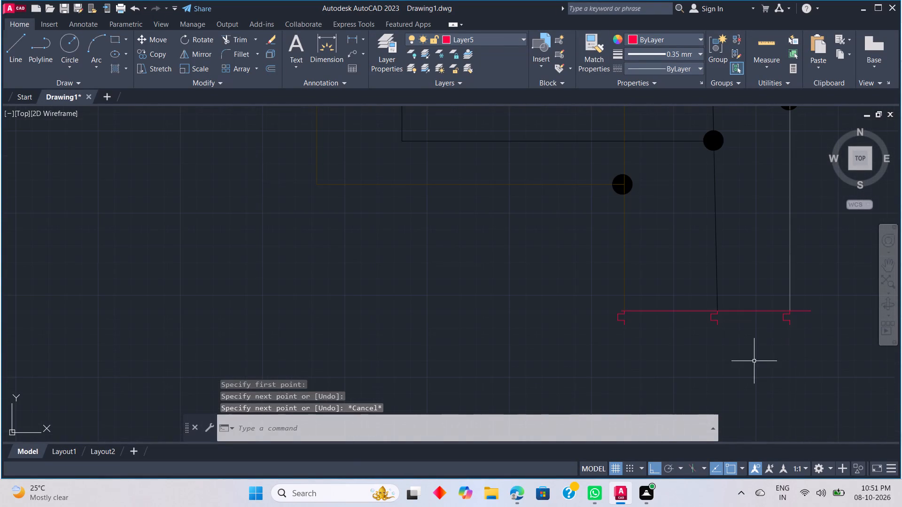
middle_drag(715, 360, 635, 293)
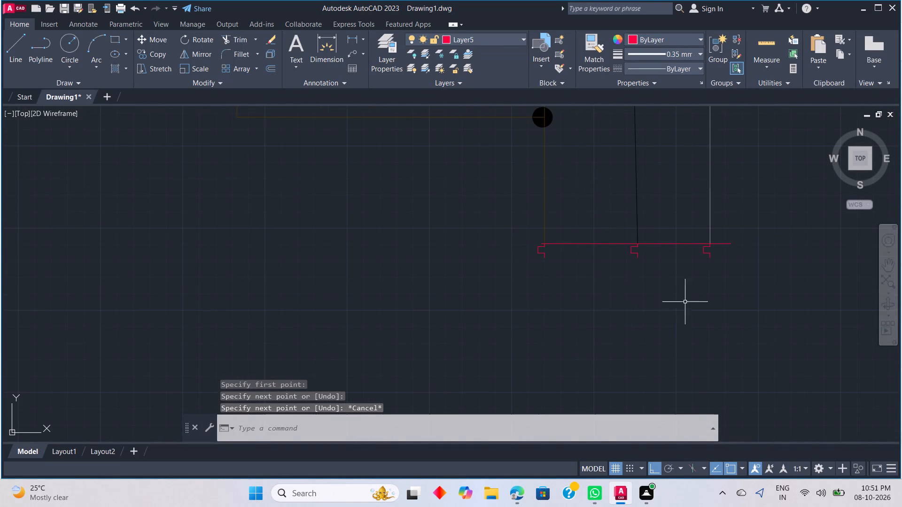
text(TR)
key(space)
drag(658, 237, 670, 284)
drag(599, 239, 622, 321)
drag(726, 236, 719, 300)
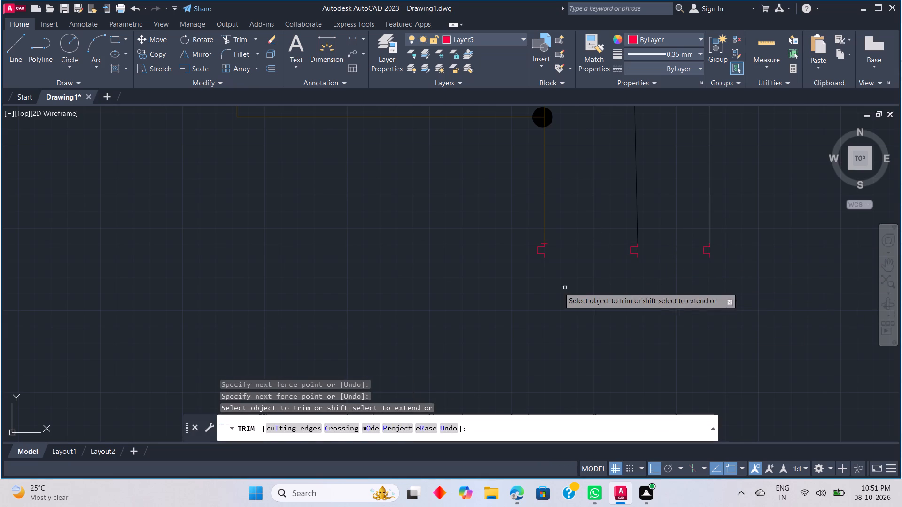
scroll(547, 261, up, 3)
click(517, 193)
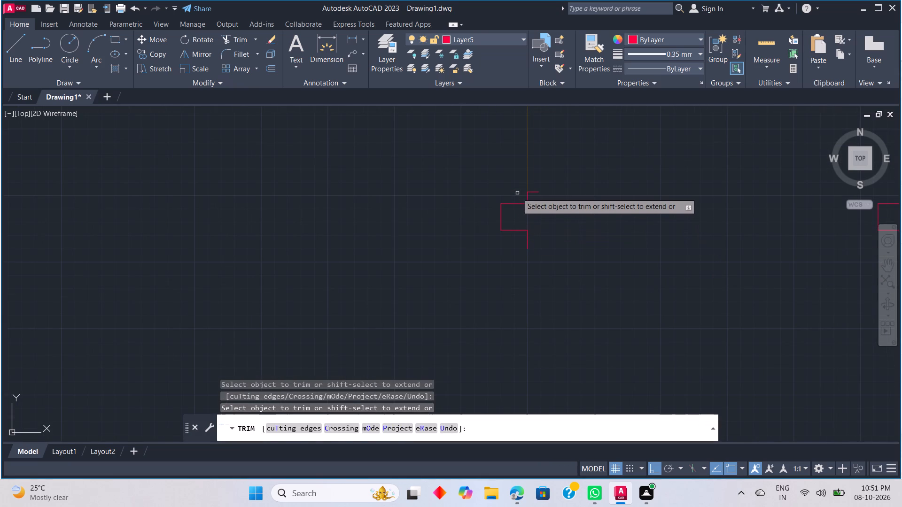
click(535, 193)
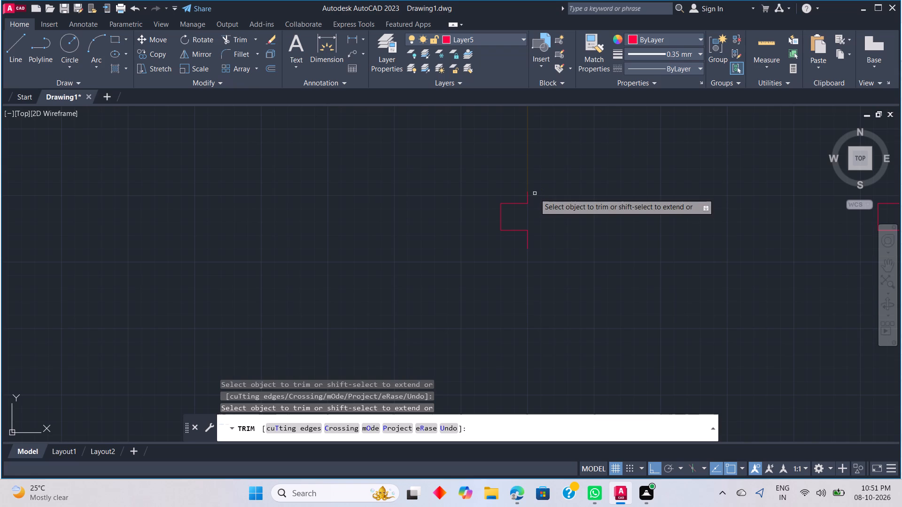
Draw a red rectangle about 138 by 11 units on Layer5 enclosing the brackets of the brown, black and grey wires.
scroll(658, 195, down, 2)
middle_drag(698, 204, 535, 221)
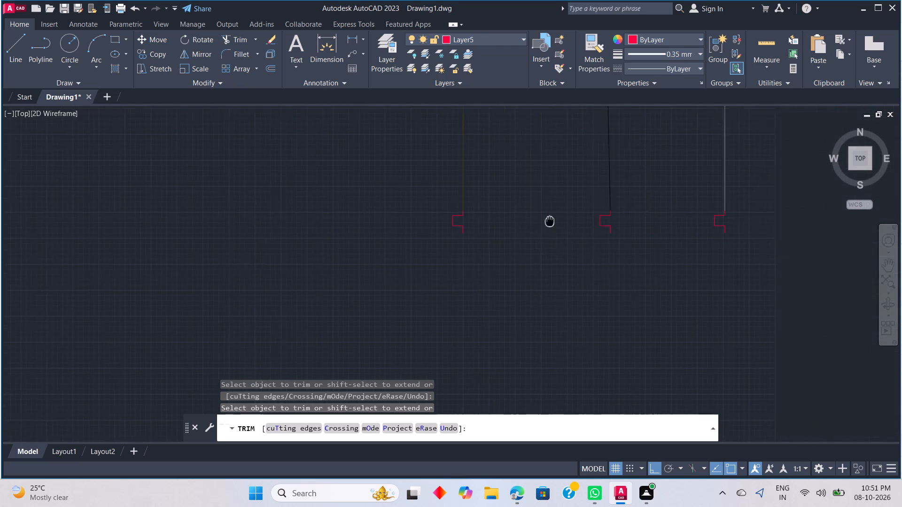
middle_drag(535, 221, 470, 221)
scroll(473, 223, down, 2)
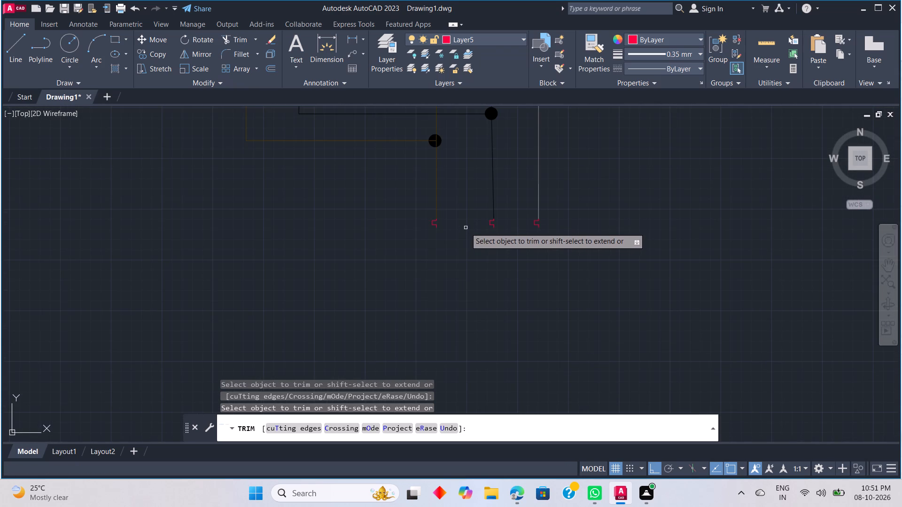
key(Escape)
text(REC)
key(space)
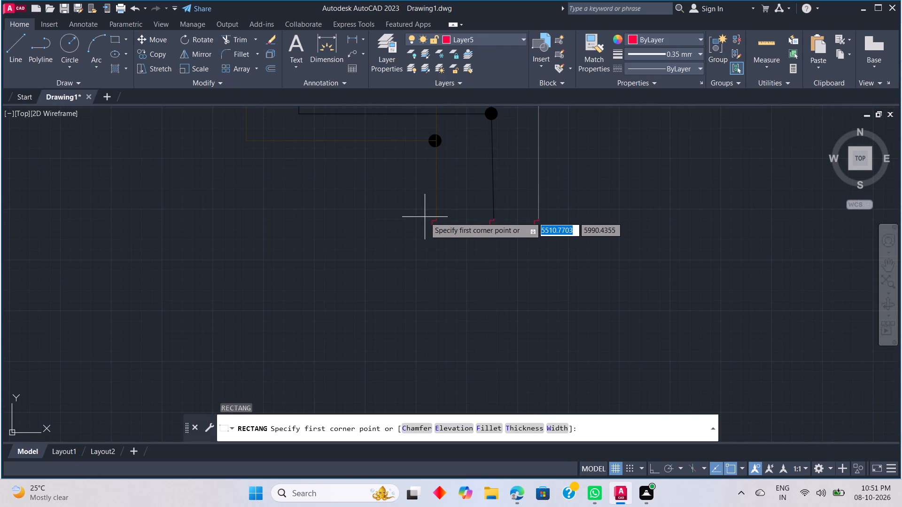
scroll(428, 215, up, 6)
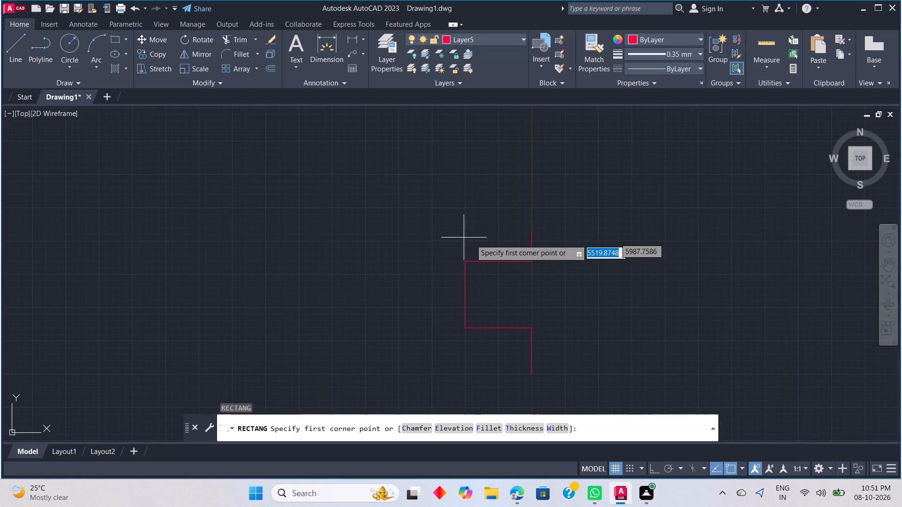
click(435, 232)
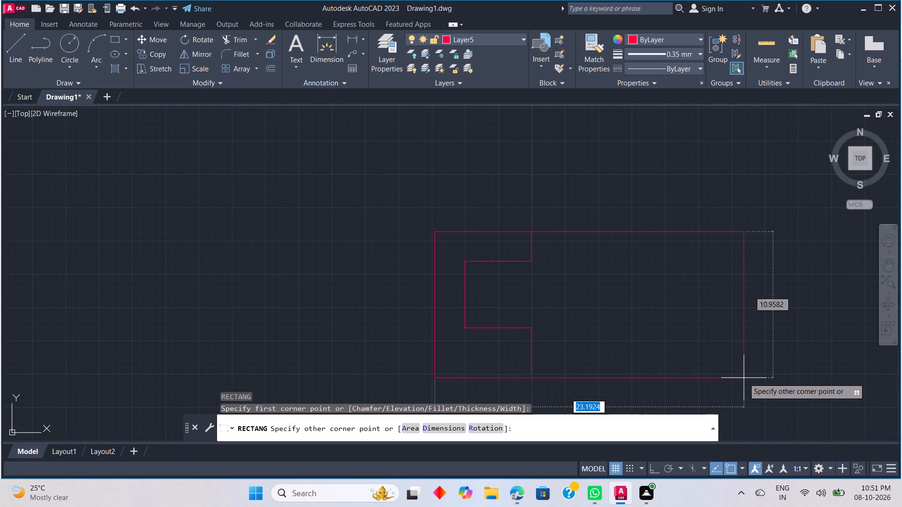
middle_drag(745, 375, 574, 332)
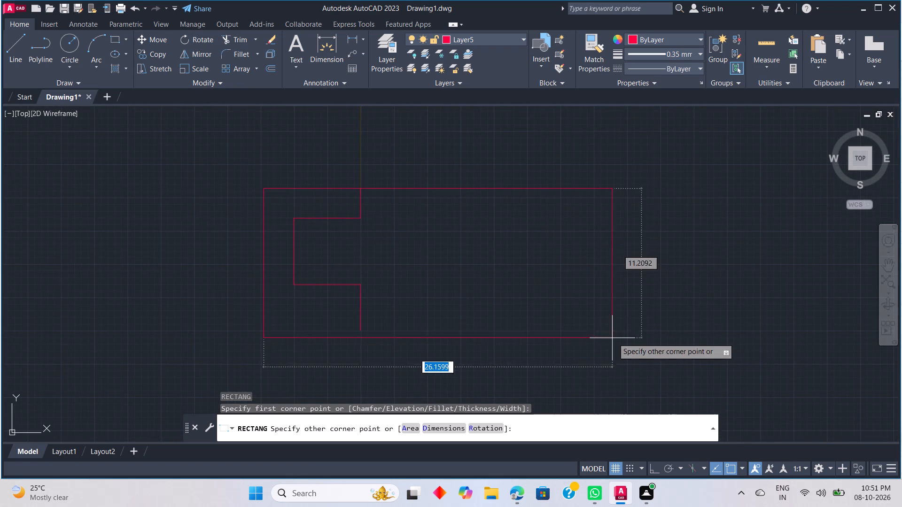
scroll(674, 342, down, 4)
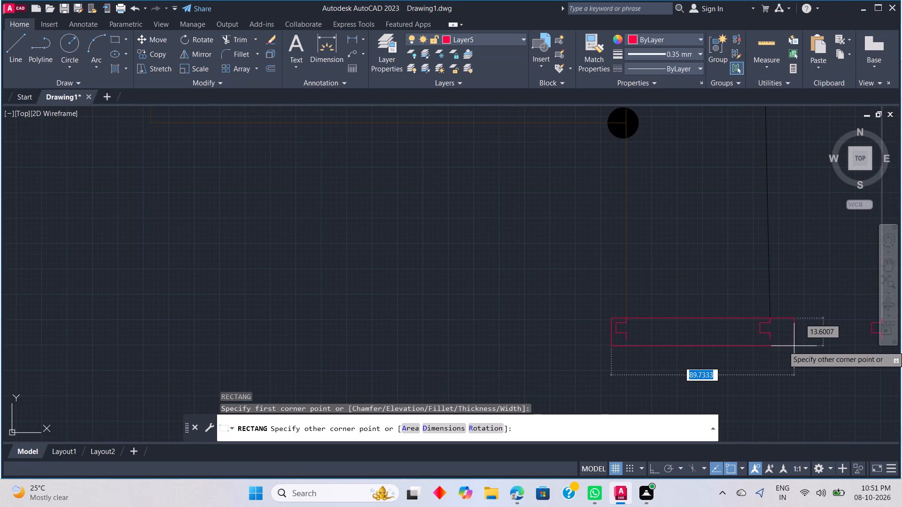
middle_drag(794, 346, 528, 350)
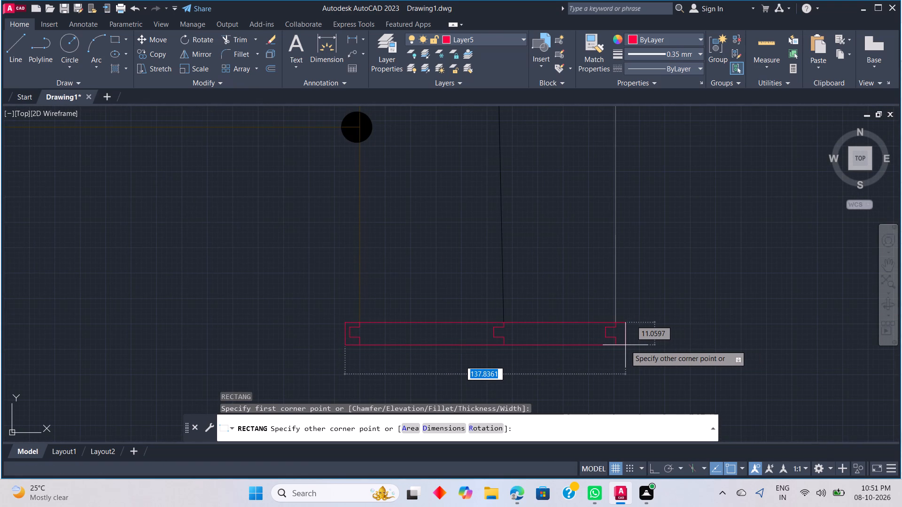
click(625, 345)
key(Escape)
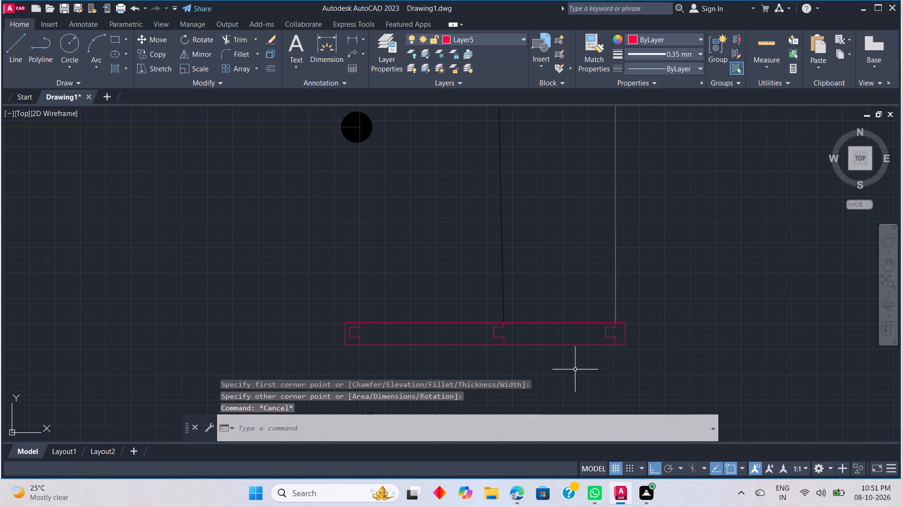
Extend the lower end of the brown wire's bracket to the bottom edge of the red rectangle.
scroll(482, 376, up, 4)
scroll(515, 326, down, 4)
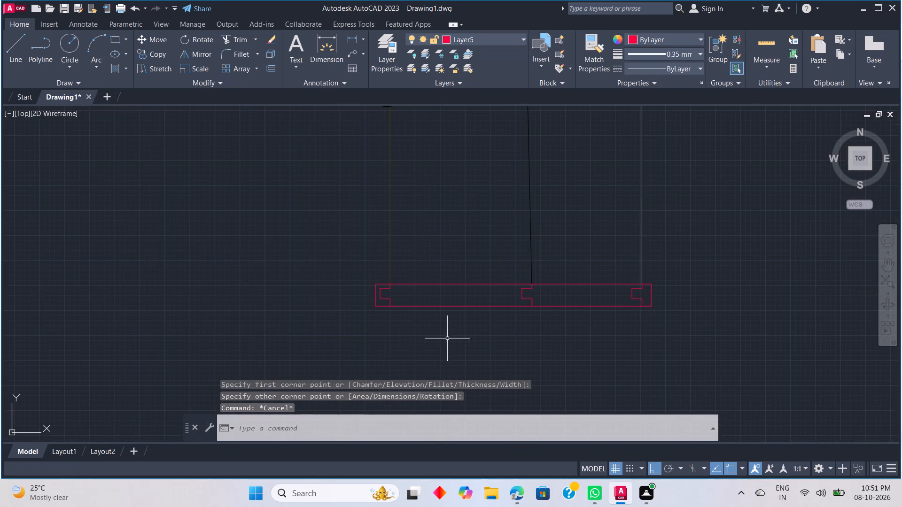
scroll(442, 337, up, 3)
key(e)
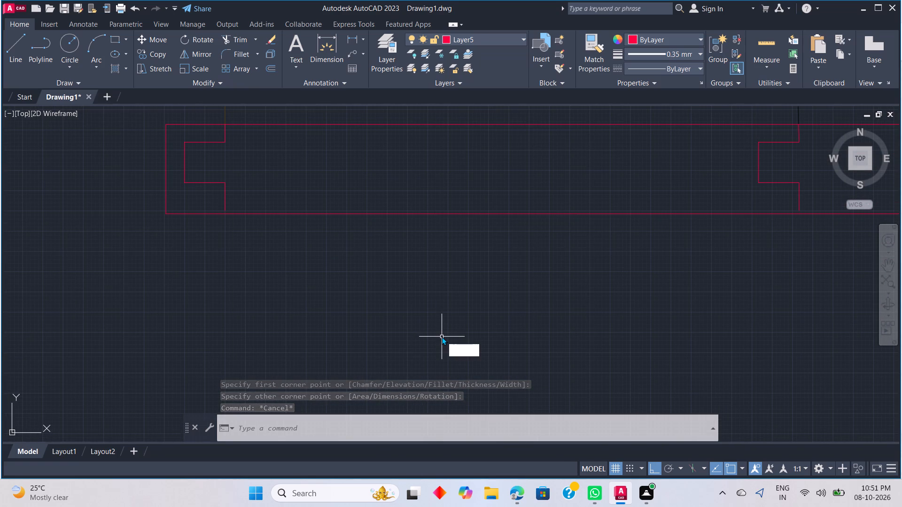
text(X)
key(space)
click(224, 193)
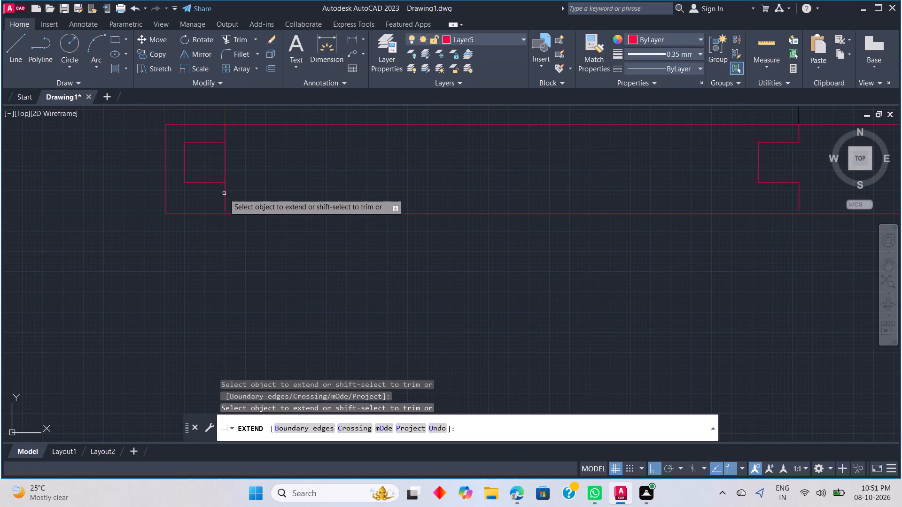
key(ctrl+z)
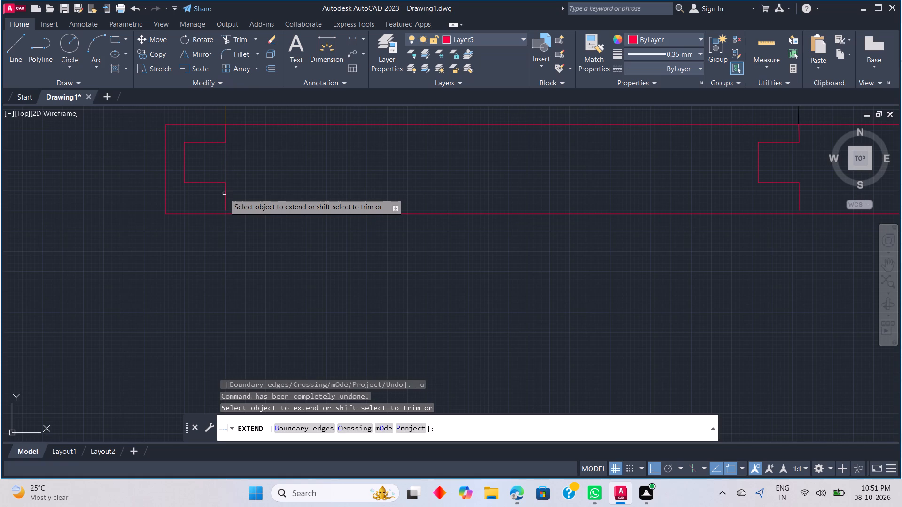
click(225, 206)
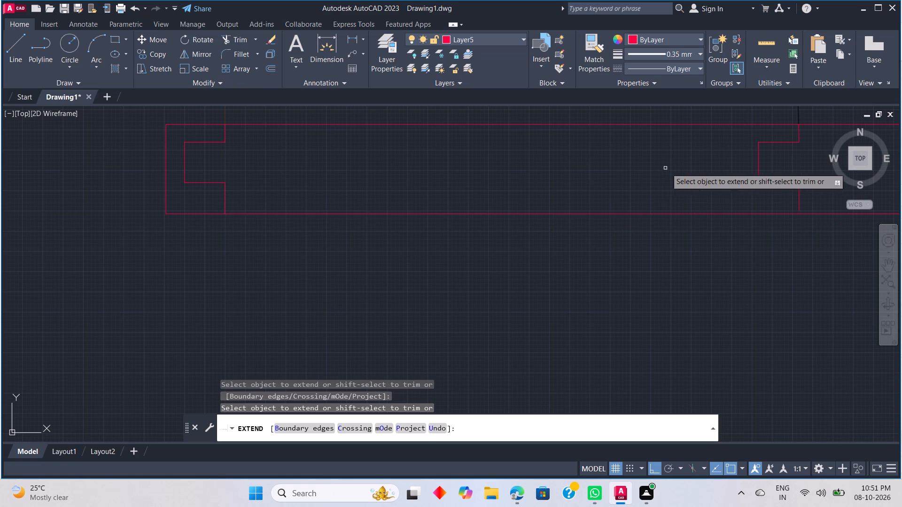
Extend the lower ends of the black and grey wires' brackets to the bottom edge of the red rectangle.
middle_drag(691, 173, 402, 199)
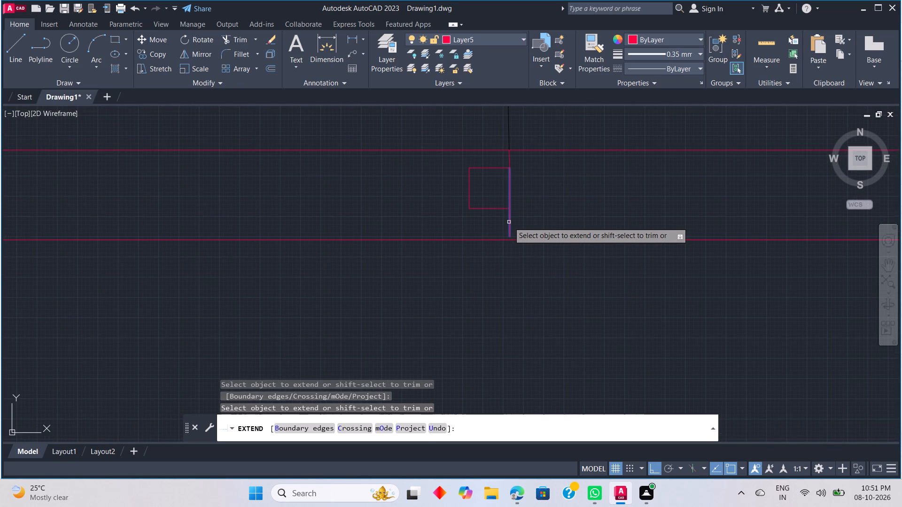
click(509, 222)
key(ctrl+z)
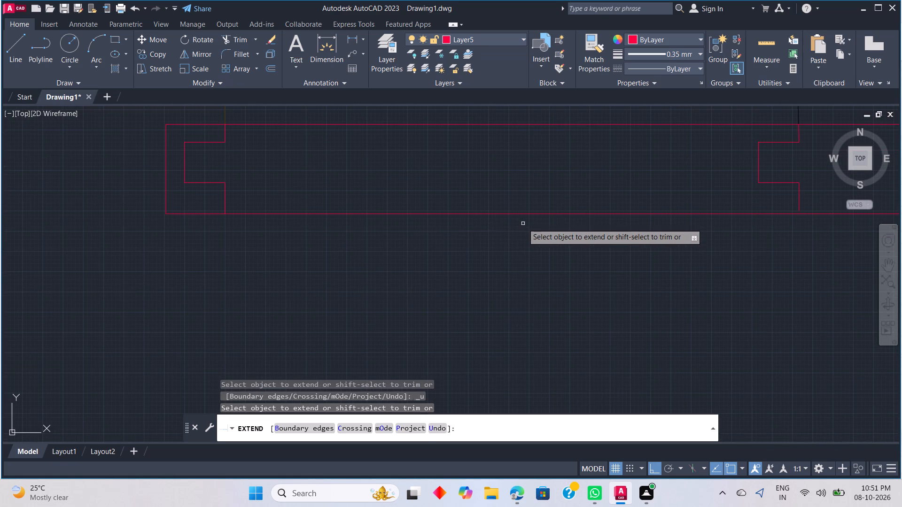
middle_drag(531, 191, 180, 230)
scroll(387, 248, up, 3)
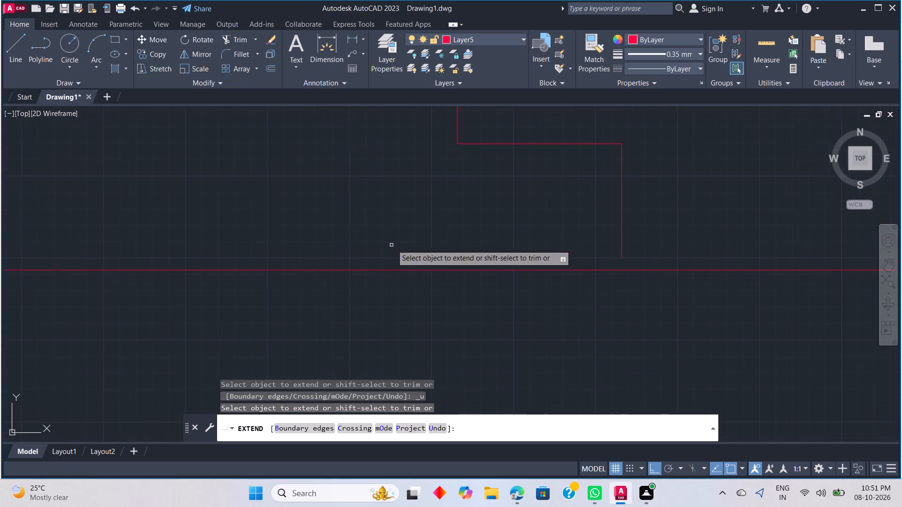
click(622, 230)
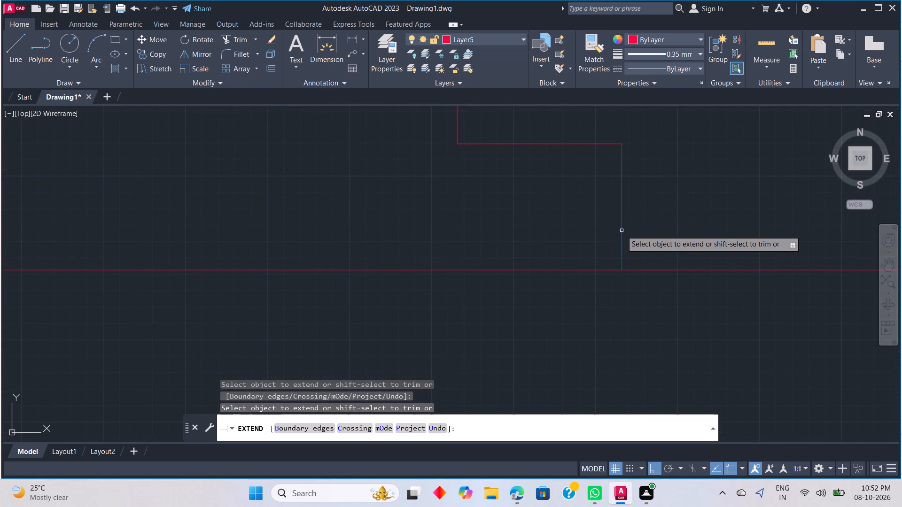
scroll(674, 218, down, 4)
middle_drag(701, 213, 177, 295)
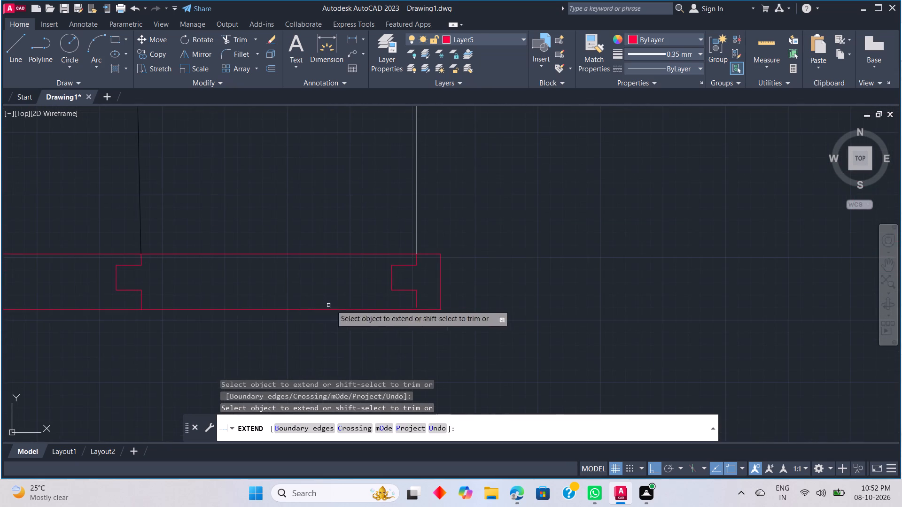
scroll(407, 300, up, 3)
click(433, 302)
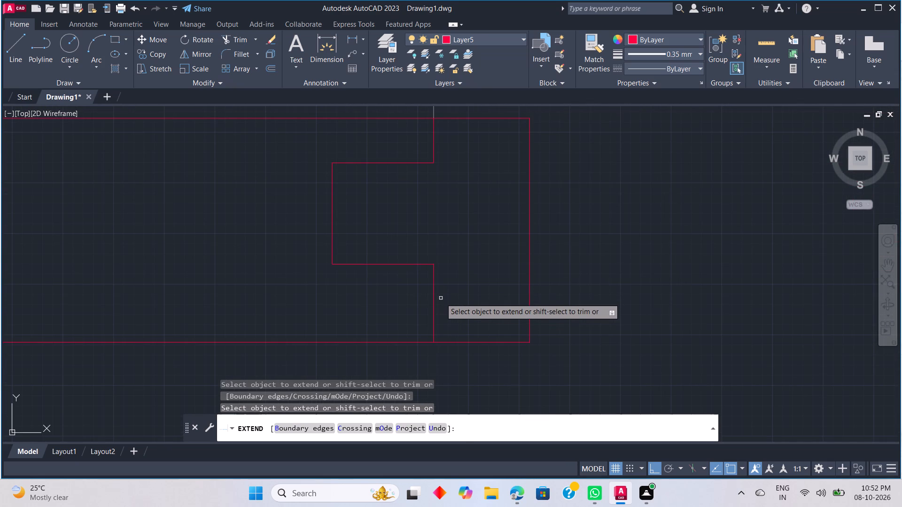
key(Escape)
Draw a grey wire on Layer2 from the lower end of the grey wire's bracket, about 80 units down and 140 units right.
scroll(438, 299, down, 5)
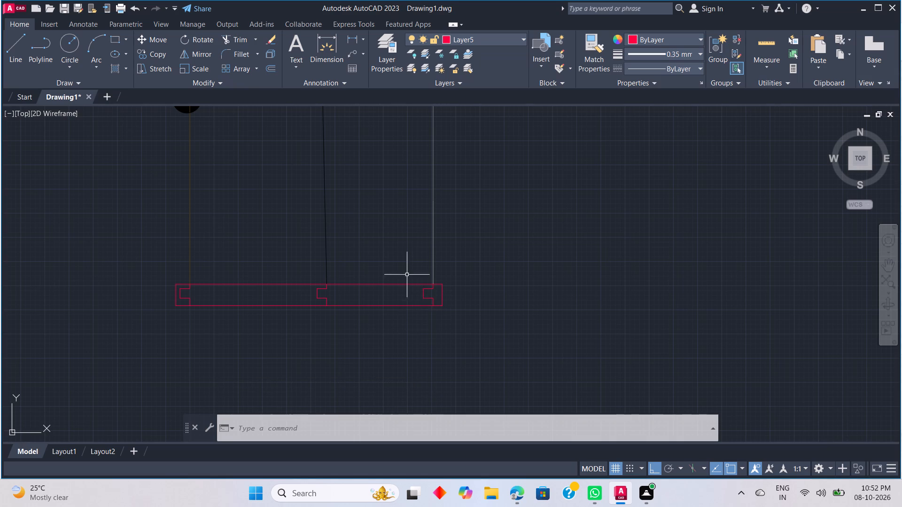
scroll(371, 191, down, 5)
middle_drag(394, 231, 380, 328)
scroll(381, 328, down, 1)
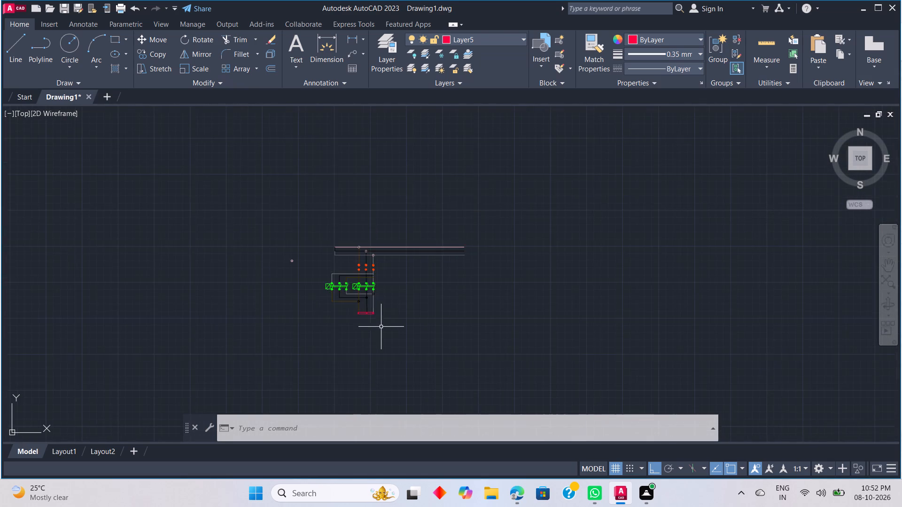
scroll(382, 316, up, 2)
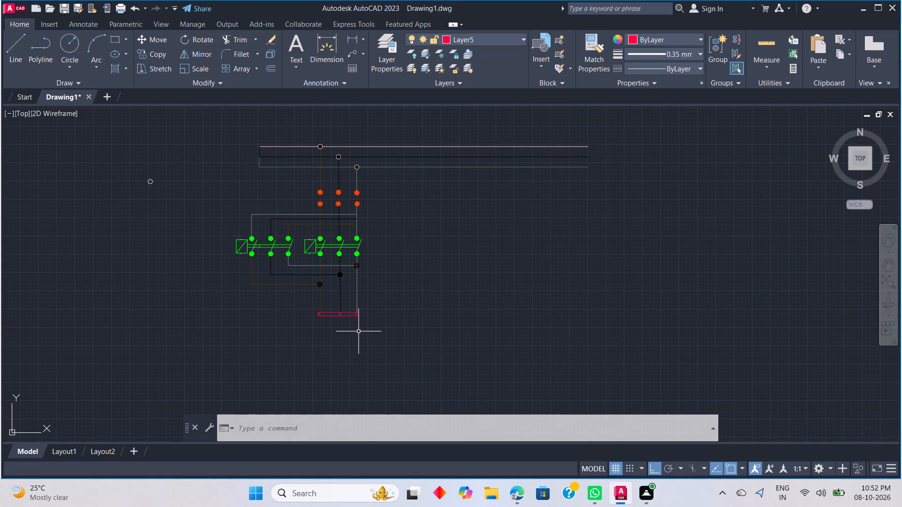
click(361, 326)
text(L)
key(space)
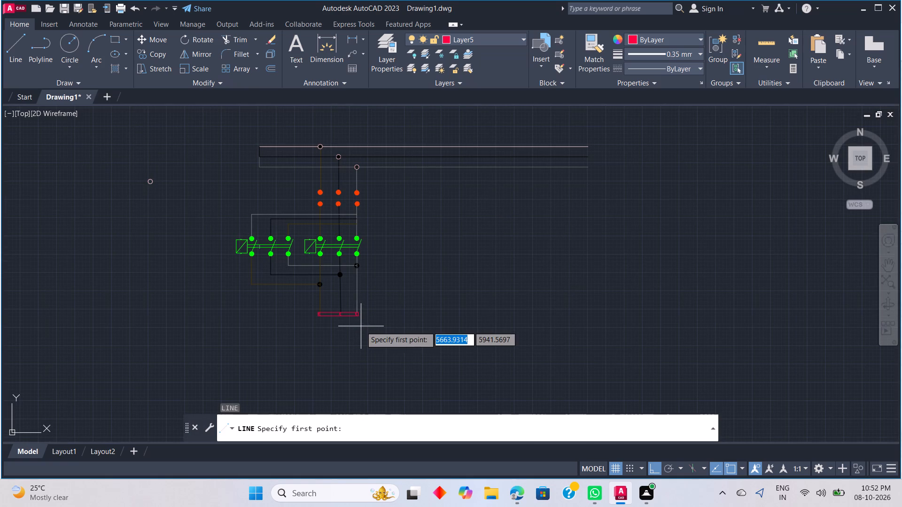
scroll(356, 321, up, 2)
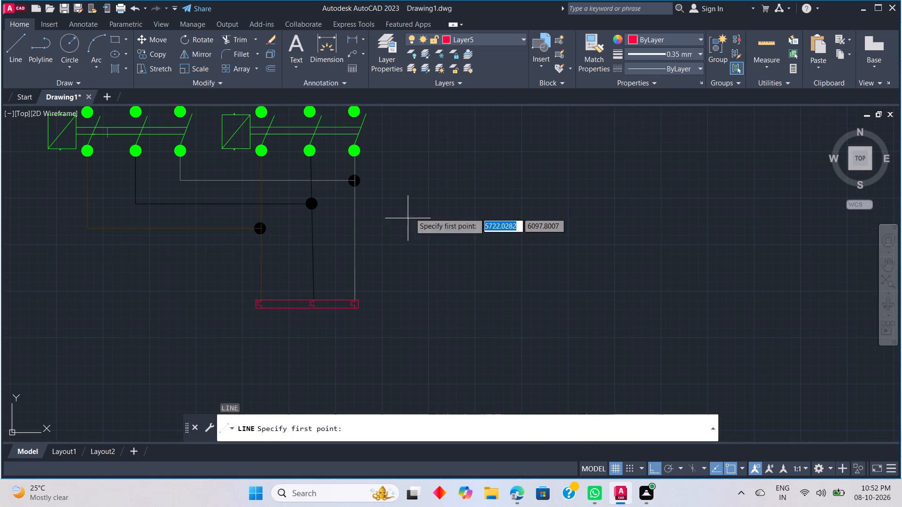
click(481, 39)
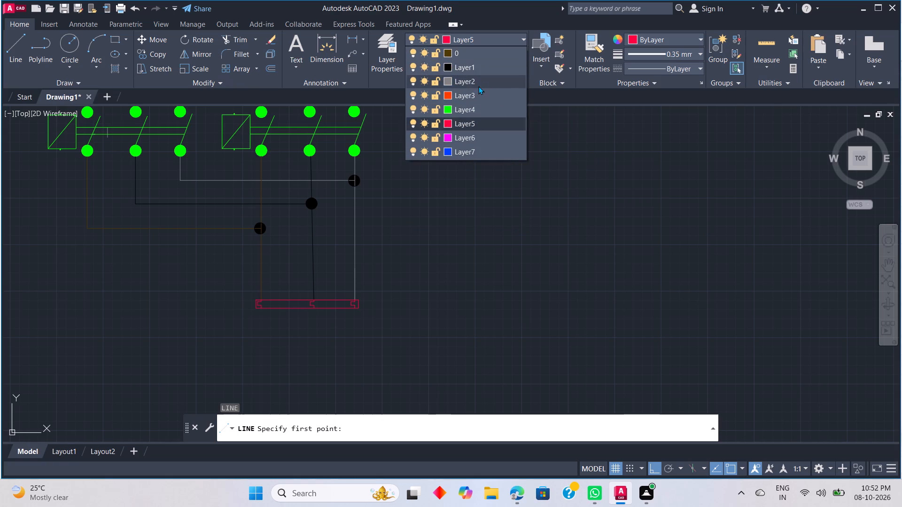
click(478, 86)
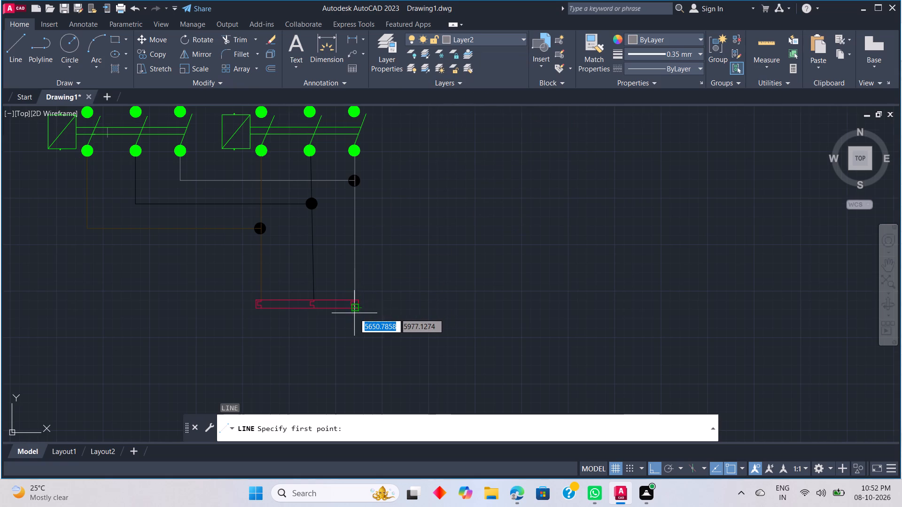
scroll(354, 313, up, 2)
click(351, 301)
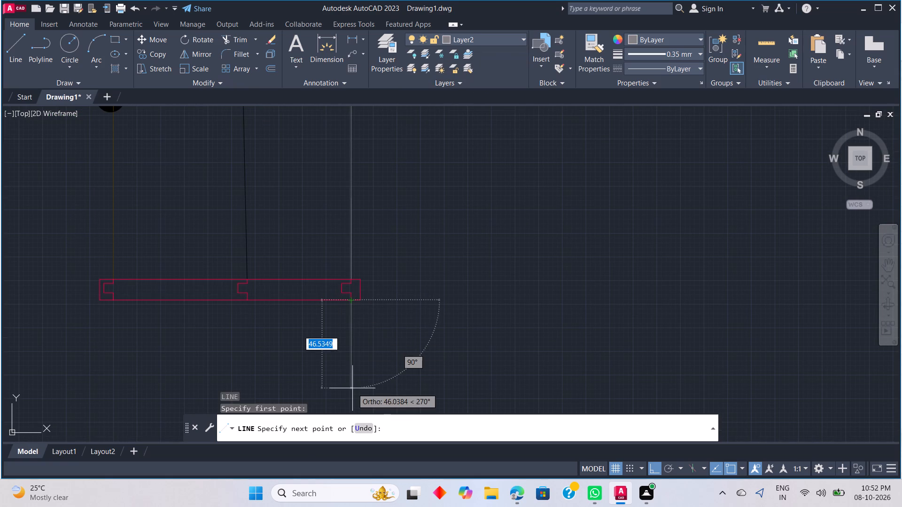
scroll(355, 382, down, 1)
middle_drag(353, 376, 351, 368)
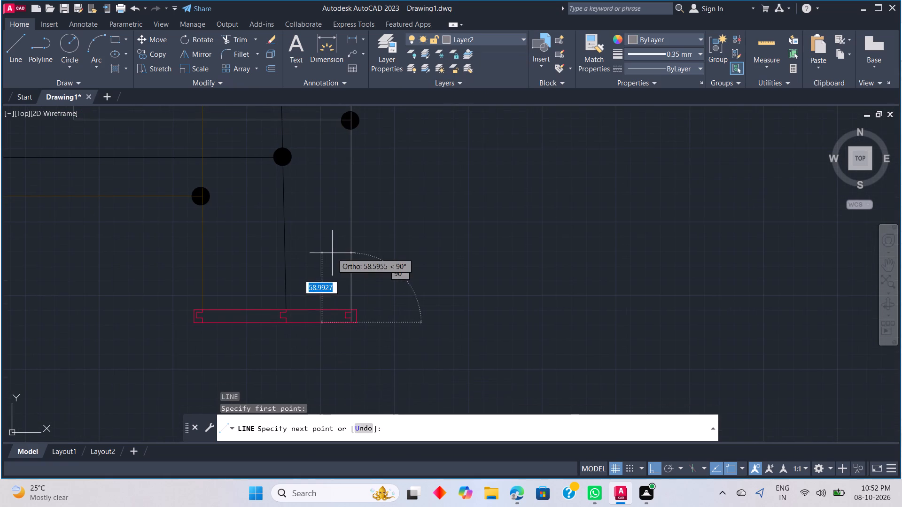
scroll(351, 326, down, 1)
middle_drag(349, 330, 337, 269)
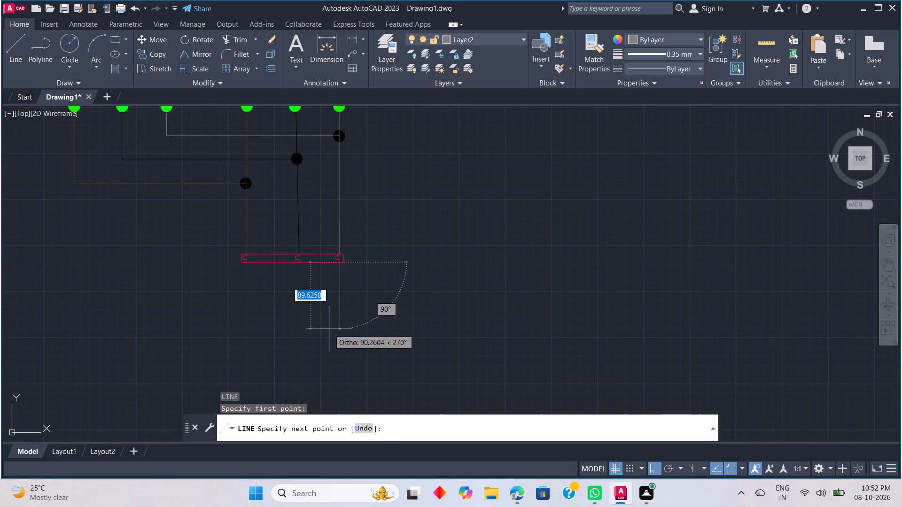
click(331, 322)
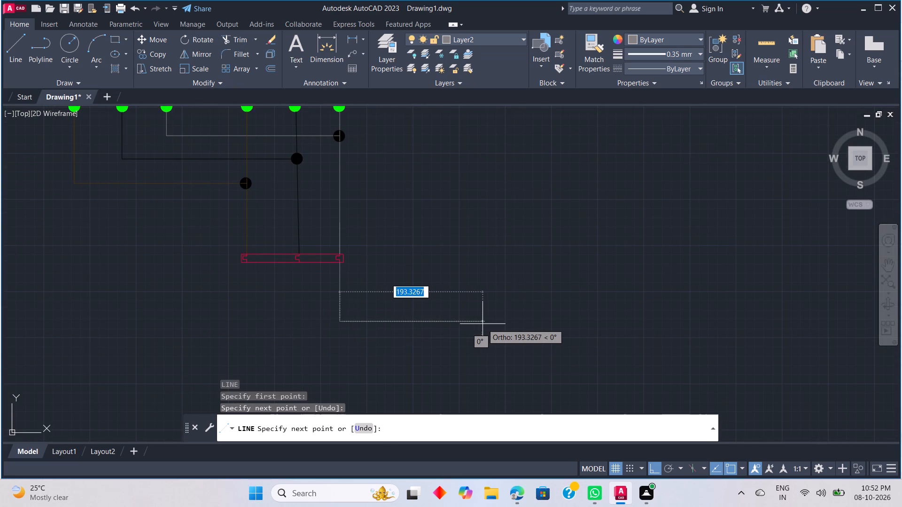
click(444, 327)
key(Escape)
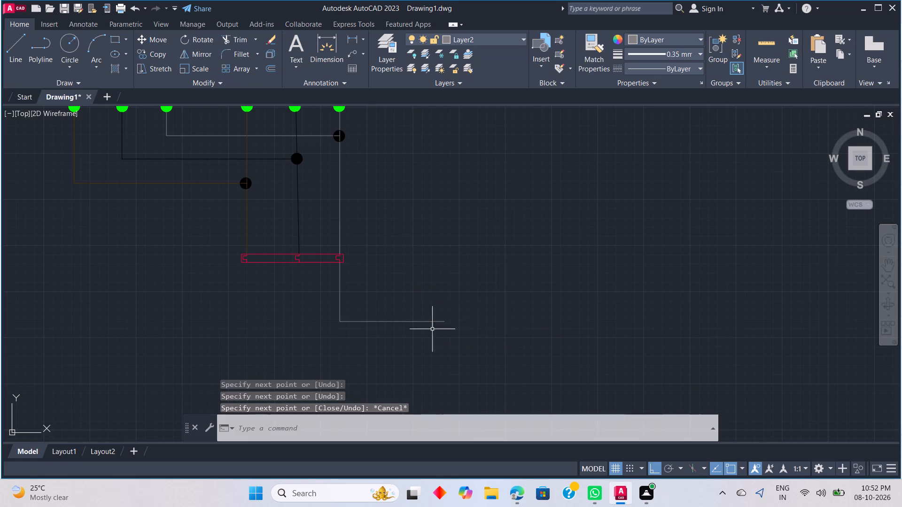
Draw a black wire on Layer1 from the lower end of the black wire's bracket, about 120 units down and 197 units right.
text(L)
key(space)
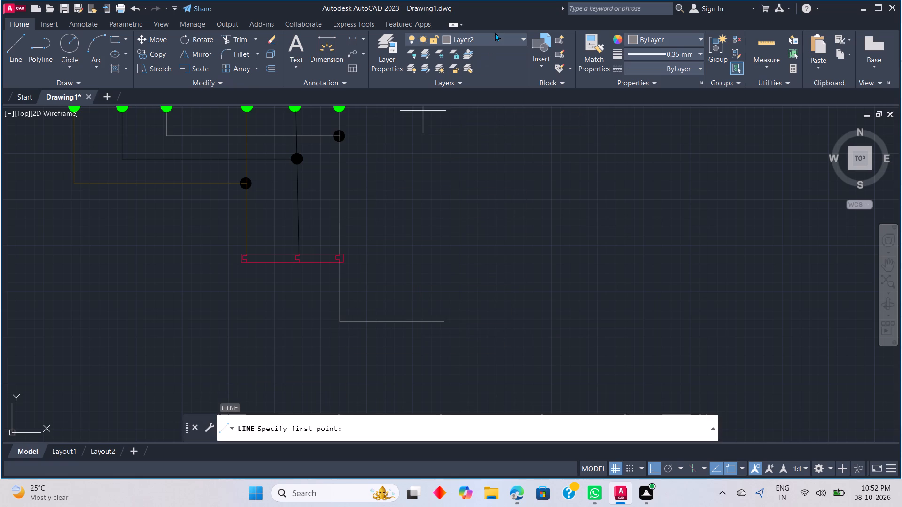
click(495, 34)
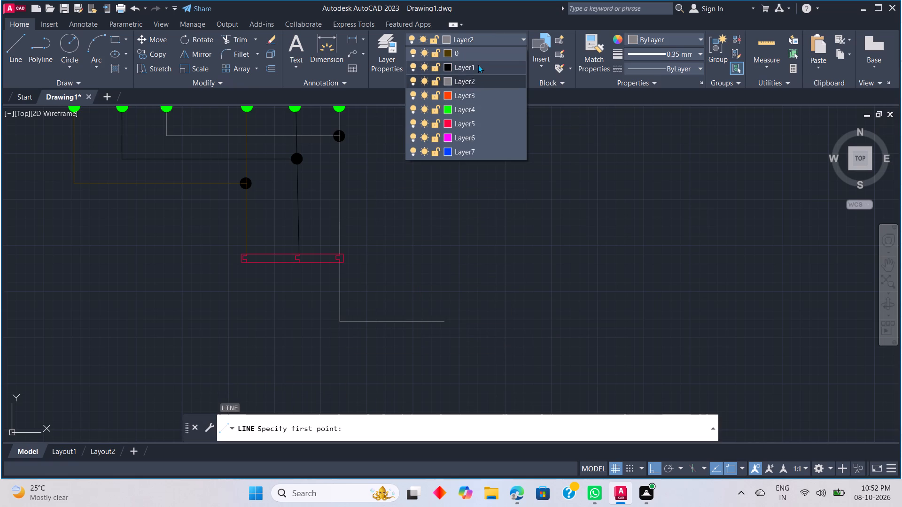
click(478, 64)
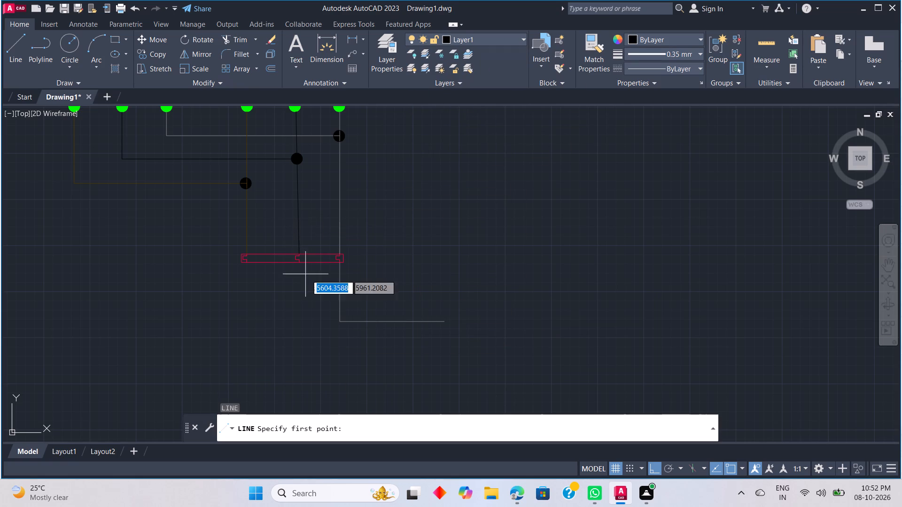
drag(299, 264, 297, 269)
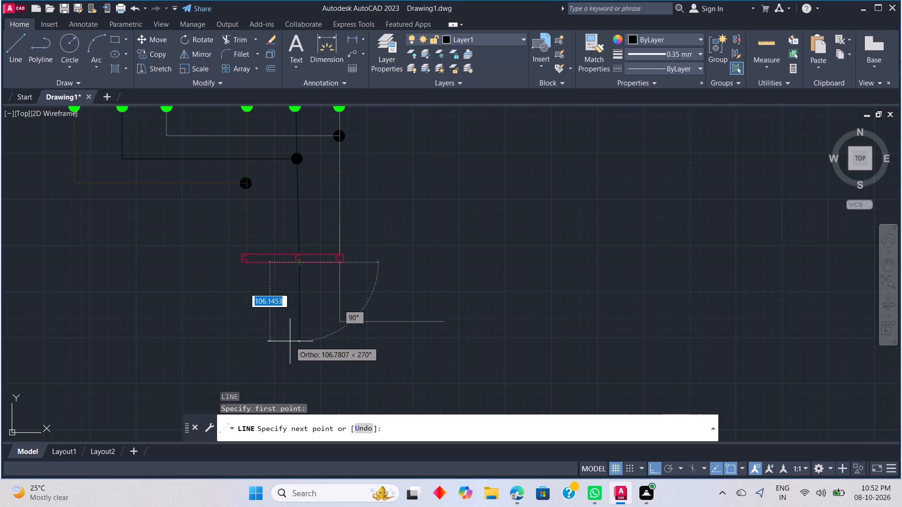
click(307, 352)
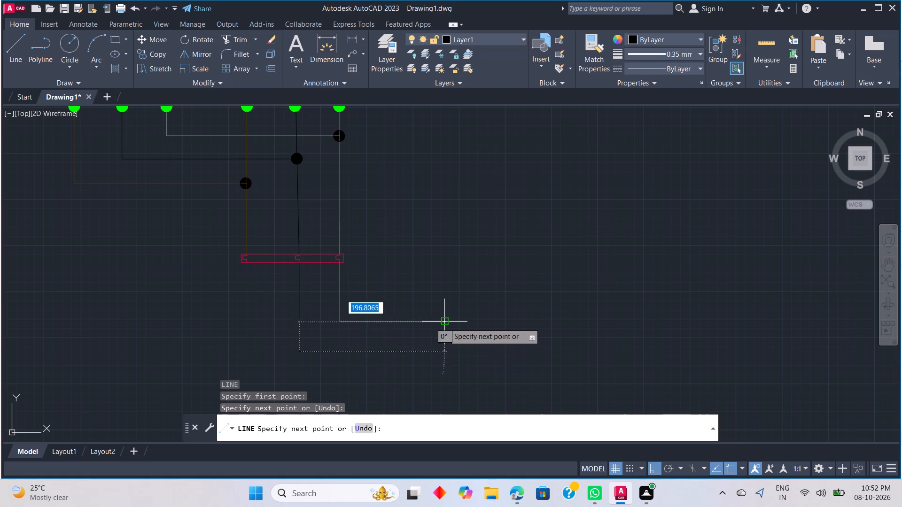
click(448, 345)
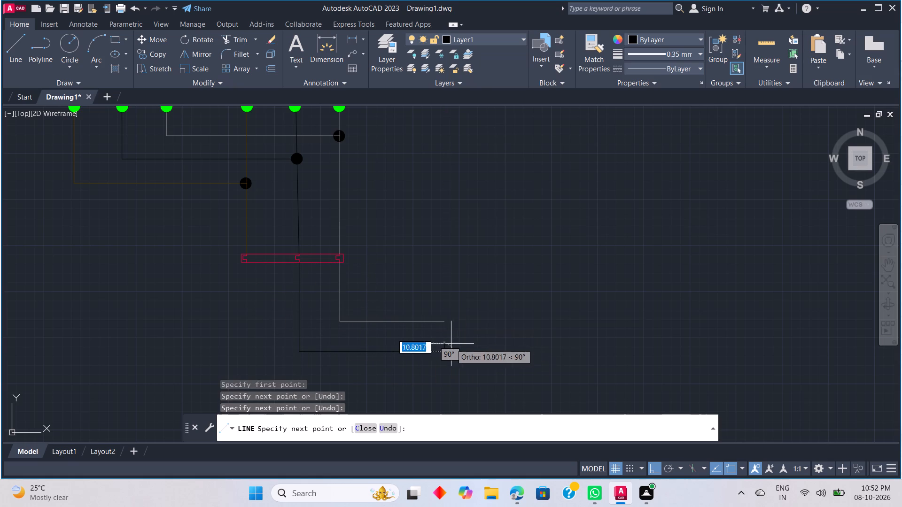
key(Escape)
Draw a brown wire on layer 0 from the lower end of the brown wire's bracket, about 170 units down and 268 units right.
text(L)
key(space)
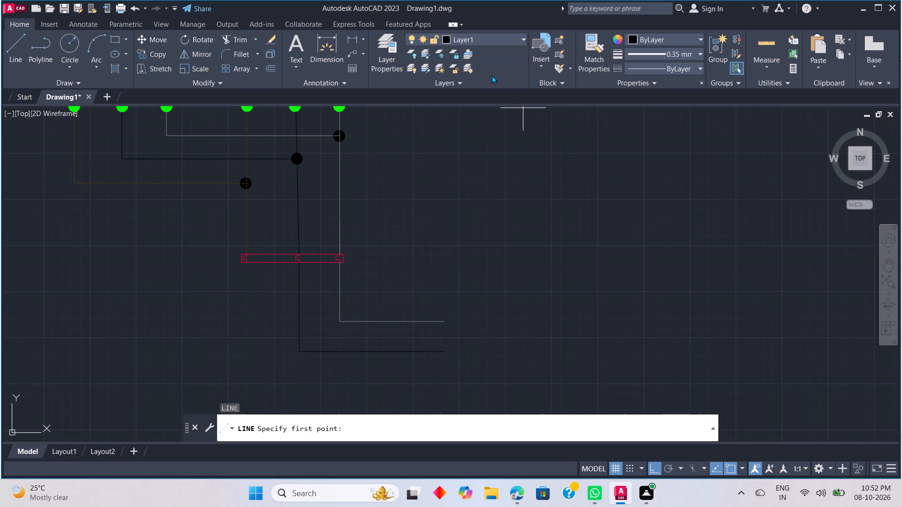
click(508, 34)
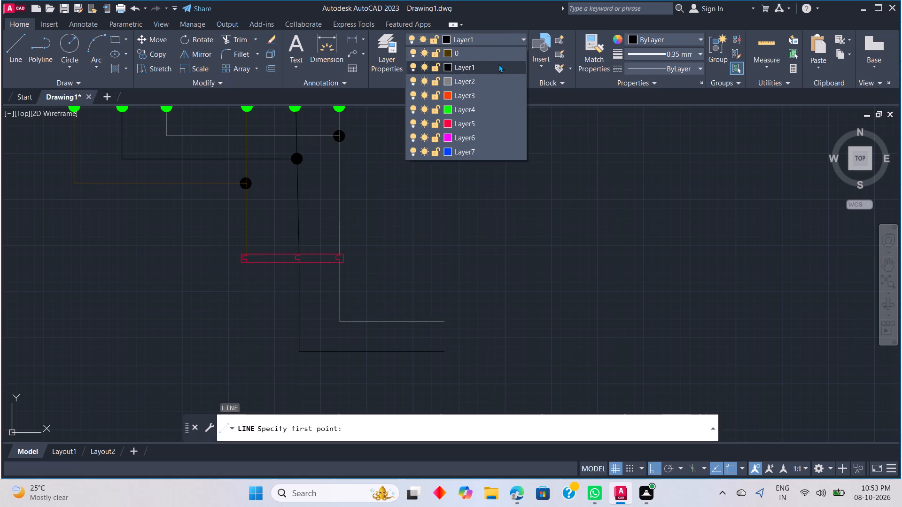
click(495, 57)
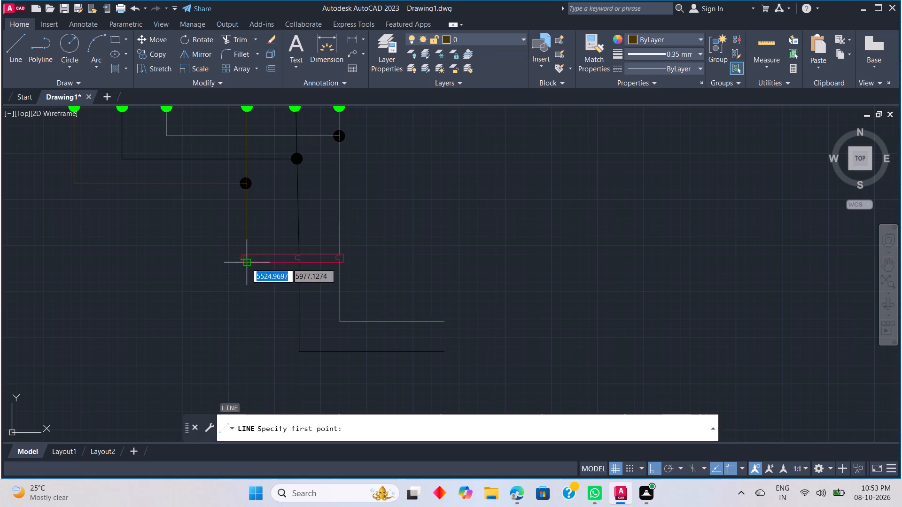
click(246, 263)
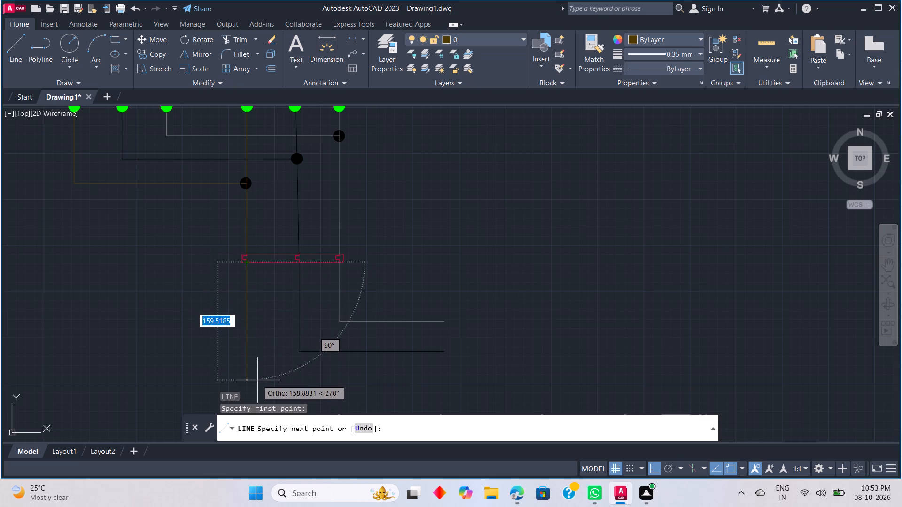
middle_drag(252, 369, 257, 318)
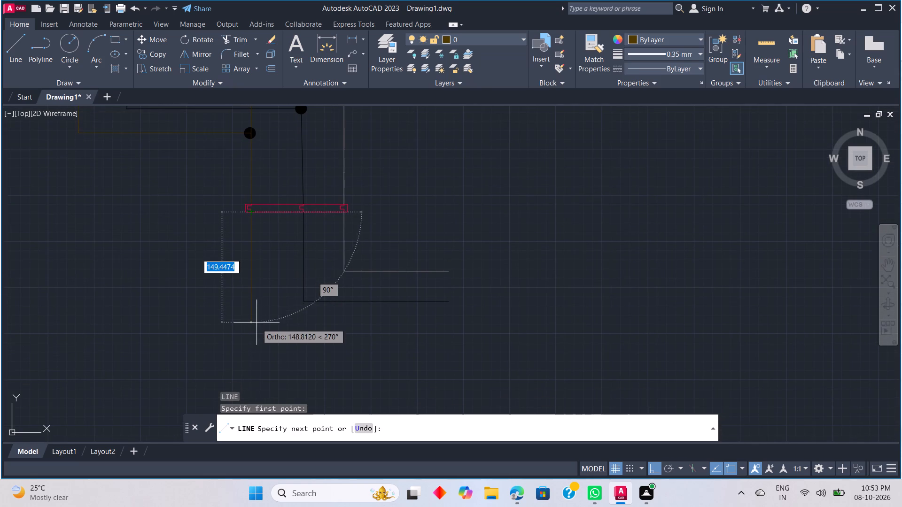
click(260, 338)
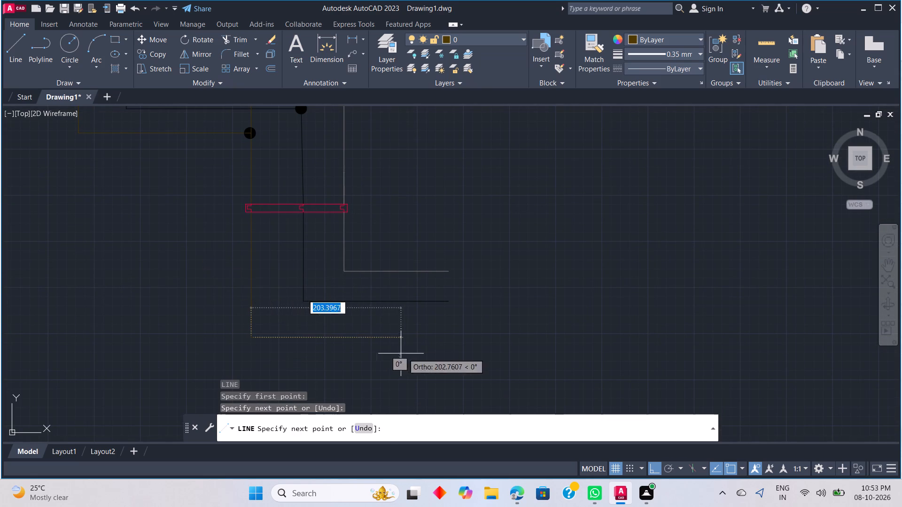
click(448, 341)
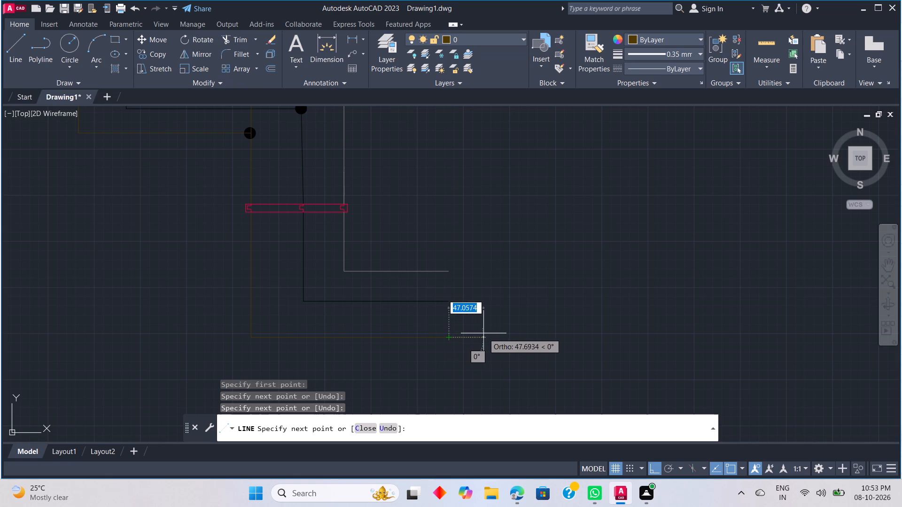
key(Escape)
Draw a circle of about 96 units radius on layer 0, centred about 88 units right of the black wire's free end.
scroll(482, 333, down, 3)
middle_drag(497, 323, 439, 284)
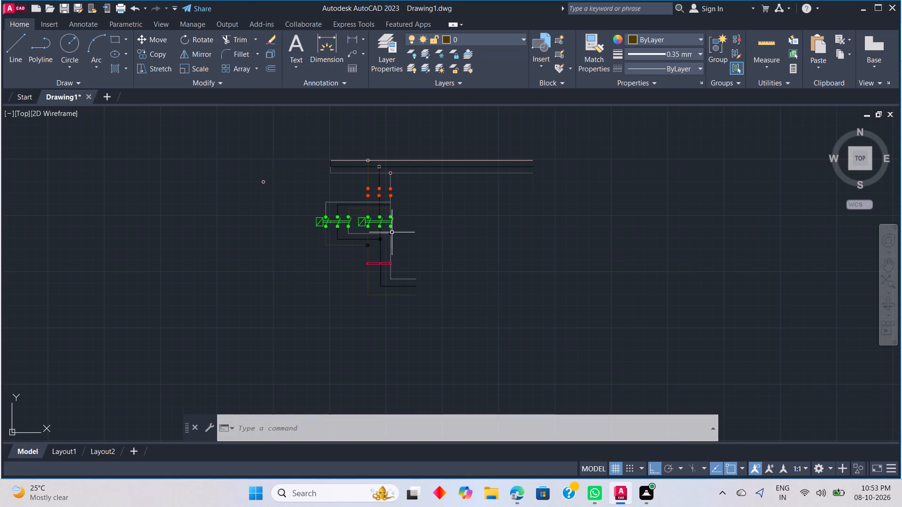
middle_drag(497, 206, 478, 248)
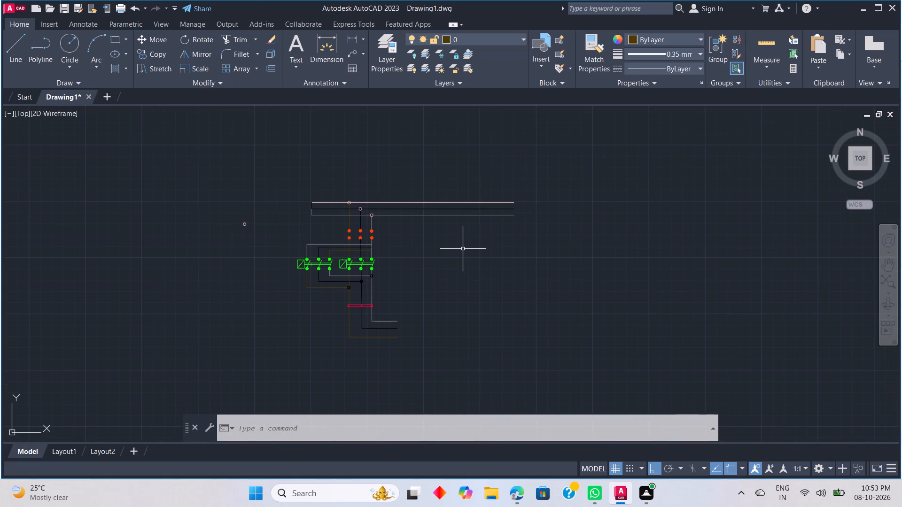
scroll(450, 269, up, 1)
scroll(416, 294, up, 1)
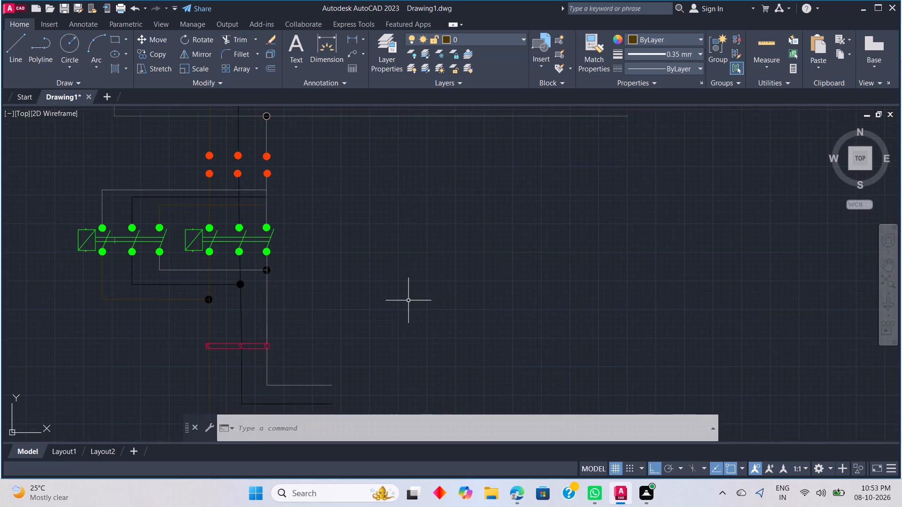
scroll(408, 301, down, 2)
middle_drag(409, 292, 391, 227)
scroll(409, 292, up, 1)
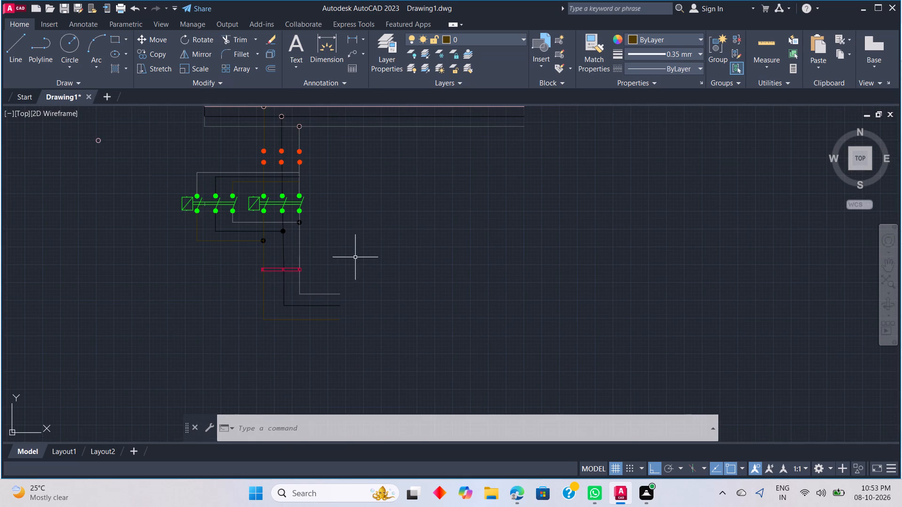
key(l)
key(Escape)
text(C)
key(space)
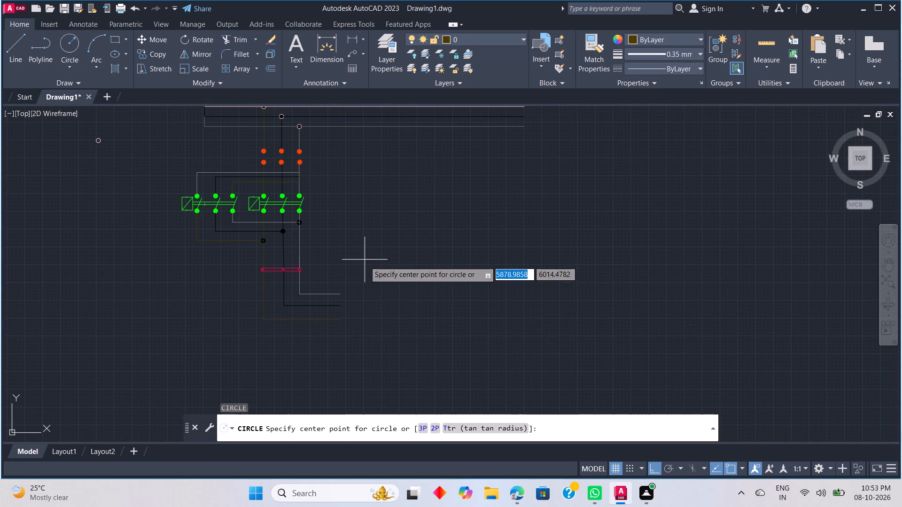
scroll(363, 283, up, 1)
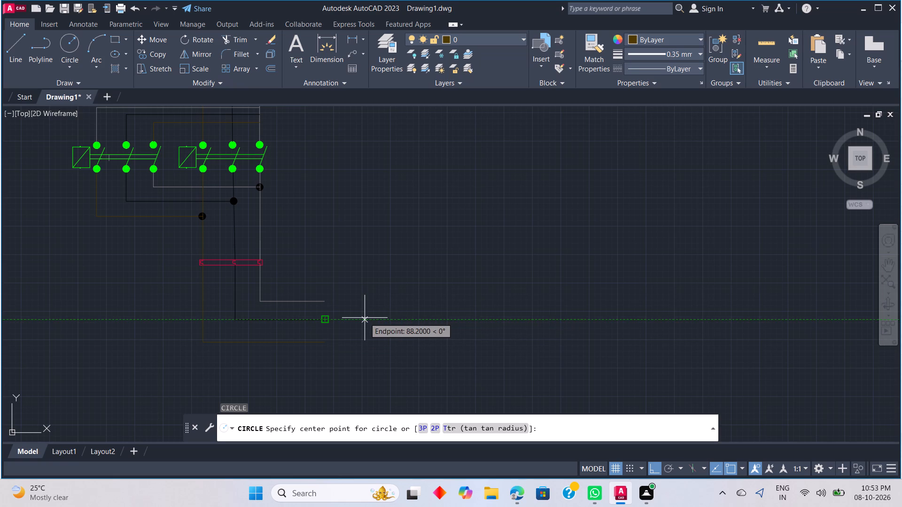
click(365, 318)
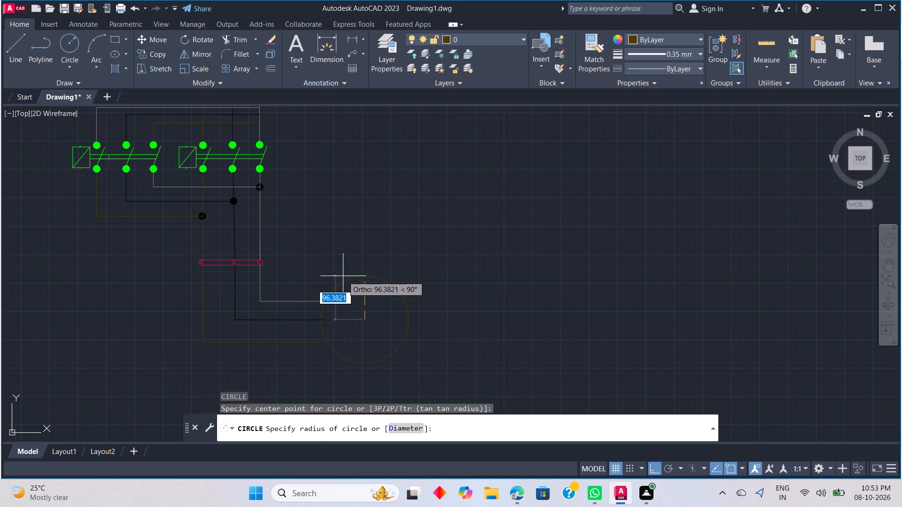
click(343, 276)
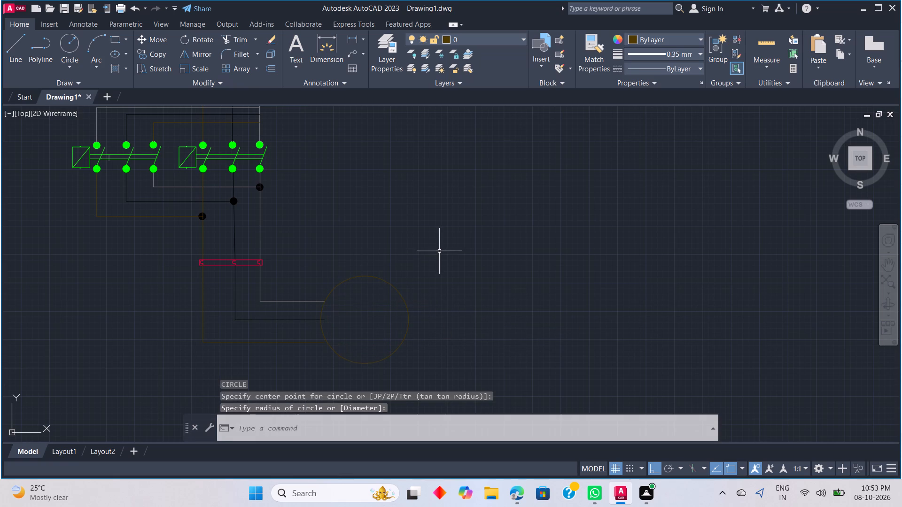
key(Escape)
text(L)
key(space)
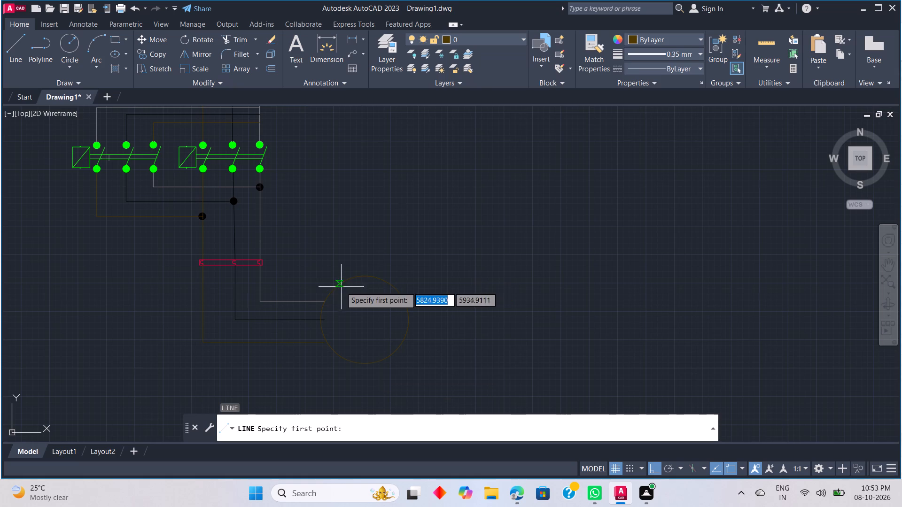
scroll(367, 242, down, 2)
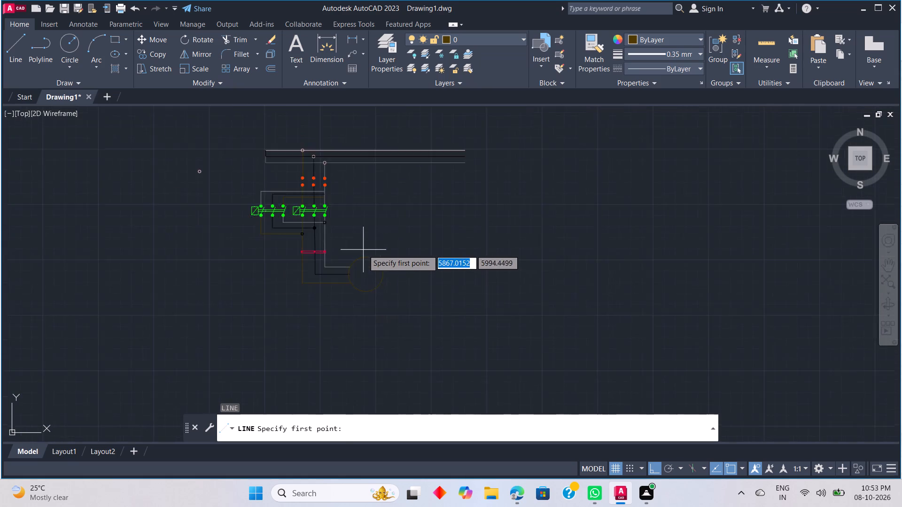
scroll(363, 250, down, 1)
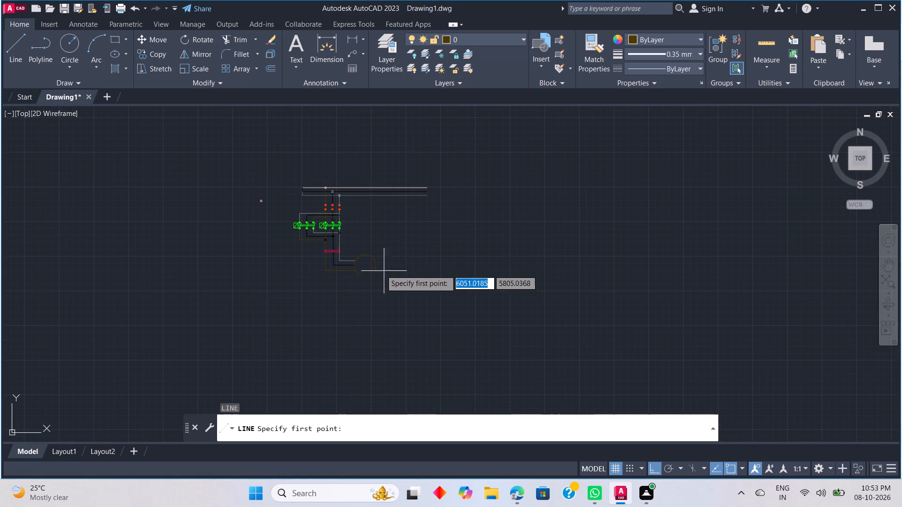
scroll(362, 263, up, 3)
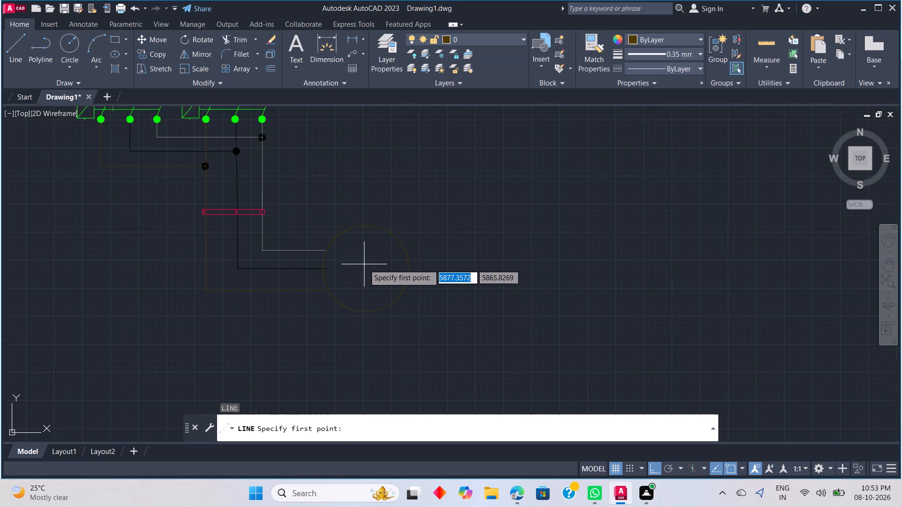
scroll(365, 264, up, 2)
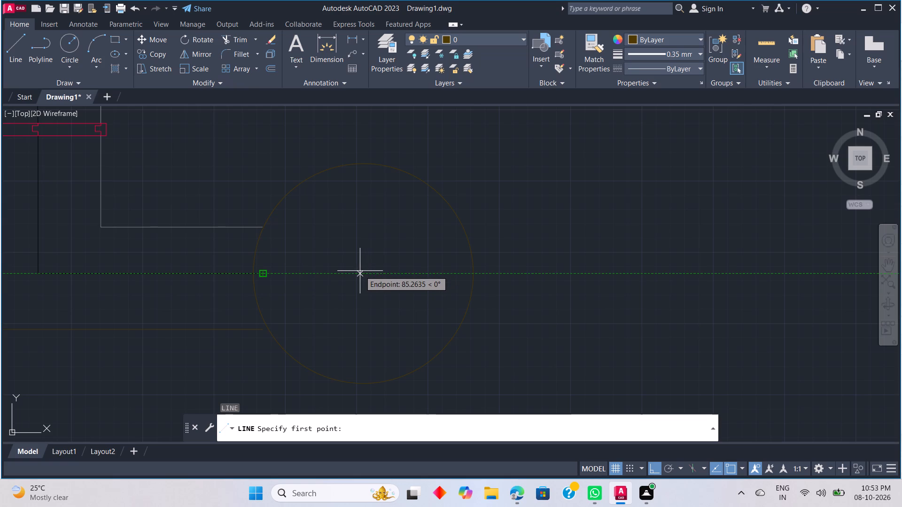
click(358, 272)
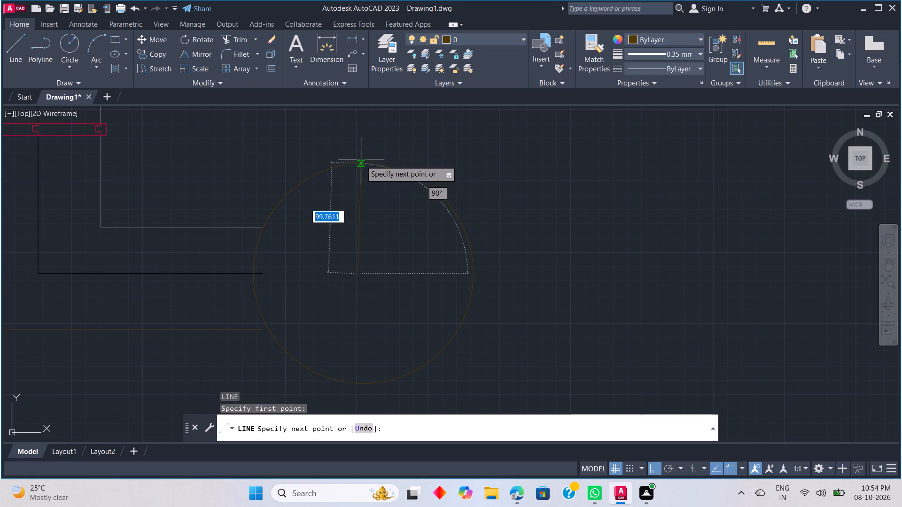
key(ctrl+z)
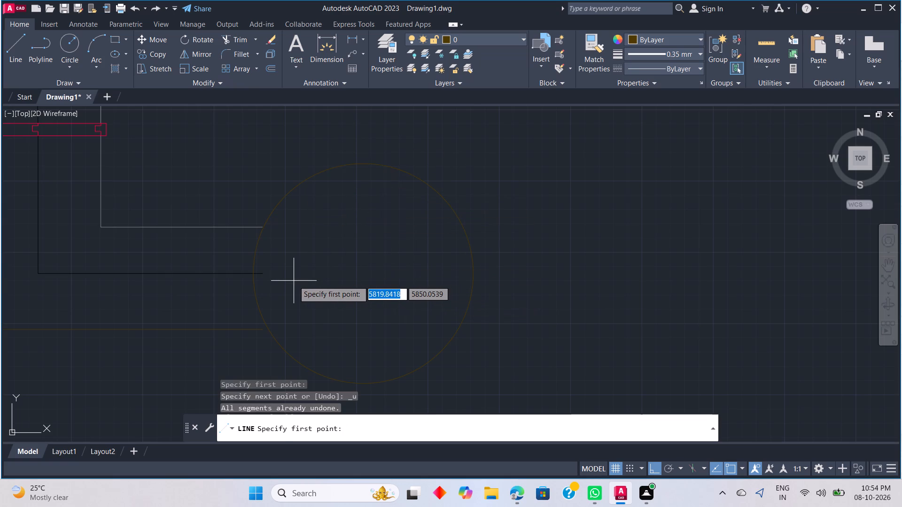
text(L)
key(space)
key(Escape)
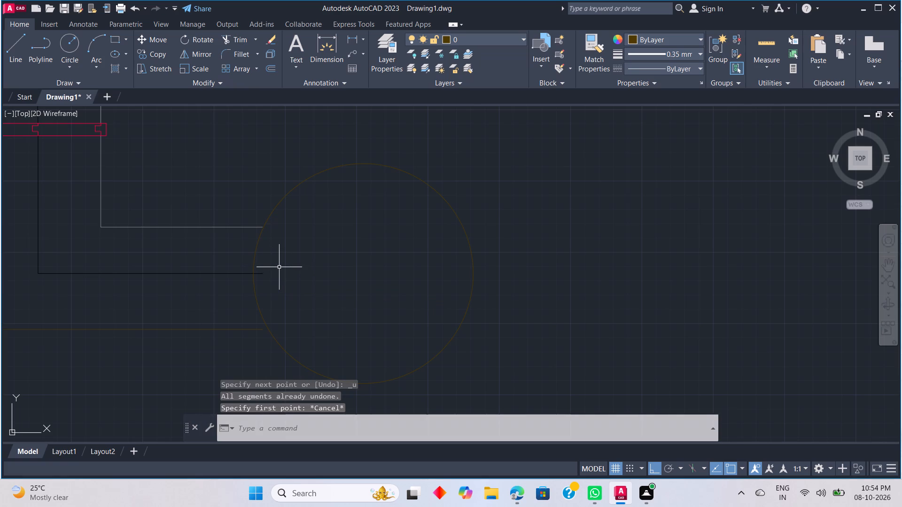
Draw a layer 0 line from the black wire's free end to just past the circle's centre and straight up beyond the three supply lines.
text(L)
key(space)
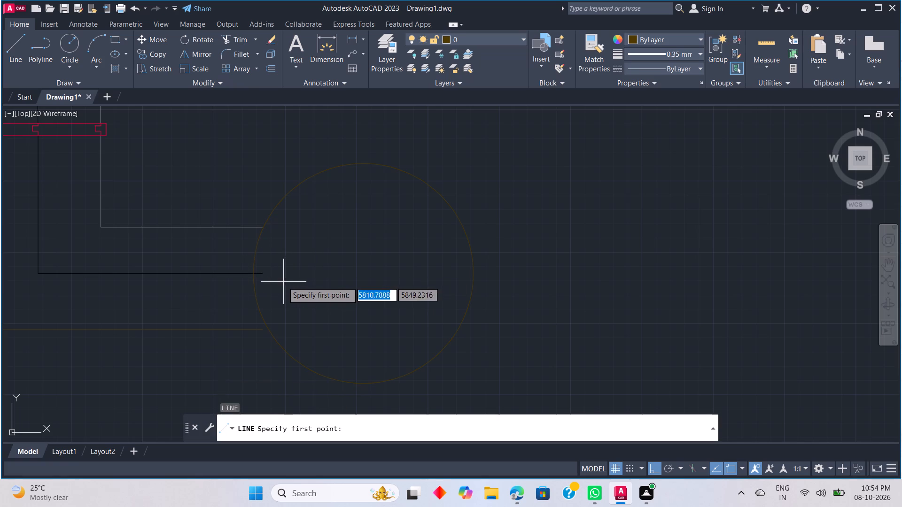
click(262, 275)
click(370, 271)
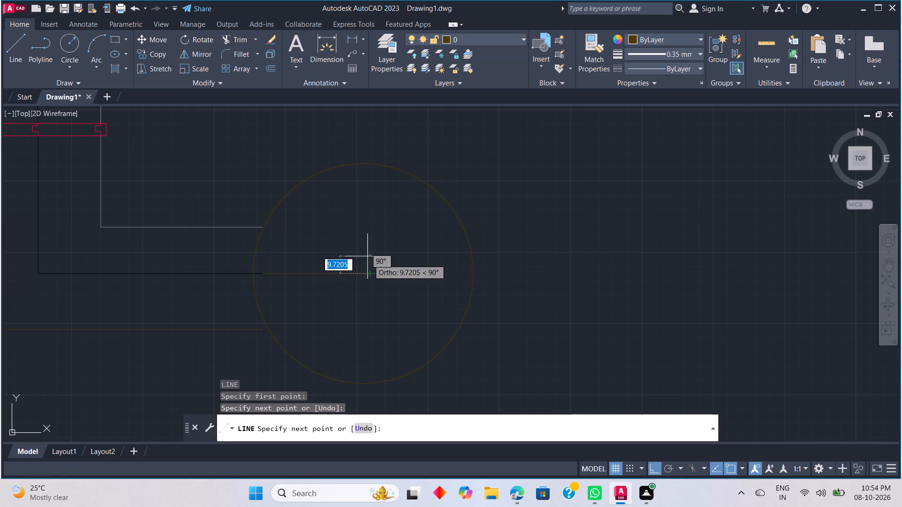
middle_drag(367, 132, 368, 133)
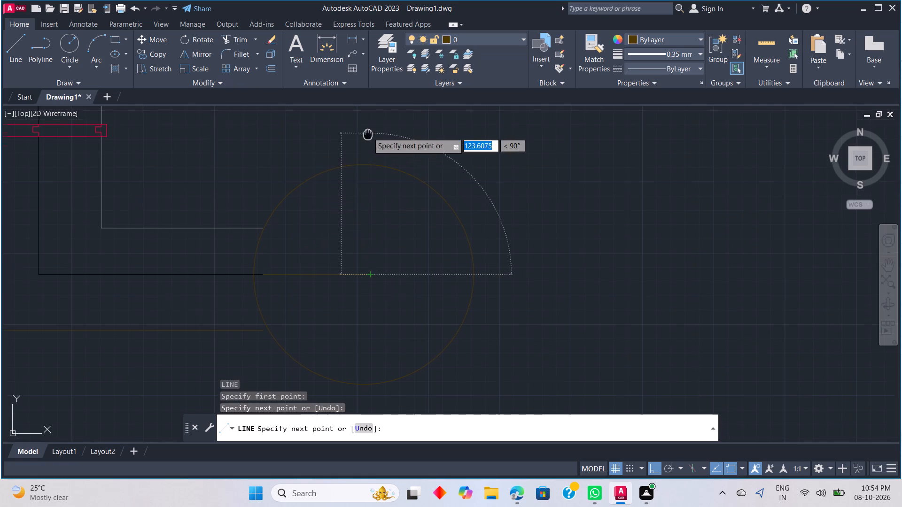
middle_drag(368, 133, 379, 276)
middle_click(379, 281)
middle_click(380, 281)
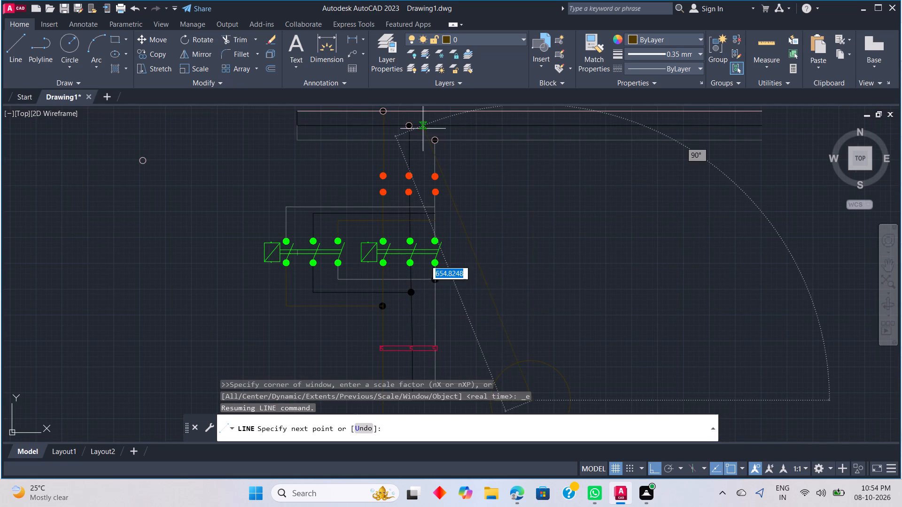
middle_click(423, 122)
middle_click(424, 202)
middle_click(433, 179)
middle_drag(433, 179, 433, 185)
middle_drag(432, 191, 404, 240)
middle_click(404, 240)
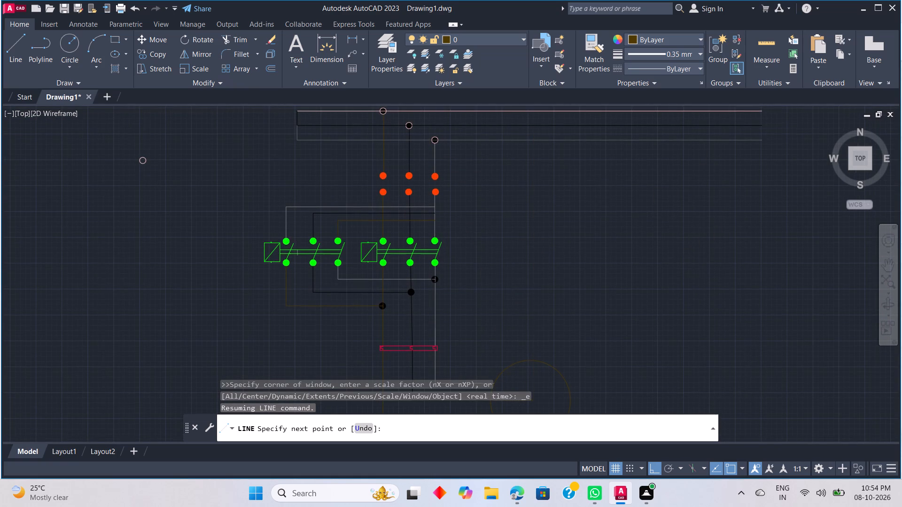
click(509, 142)
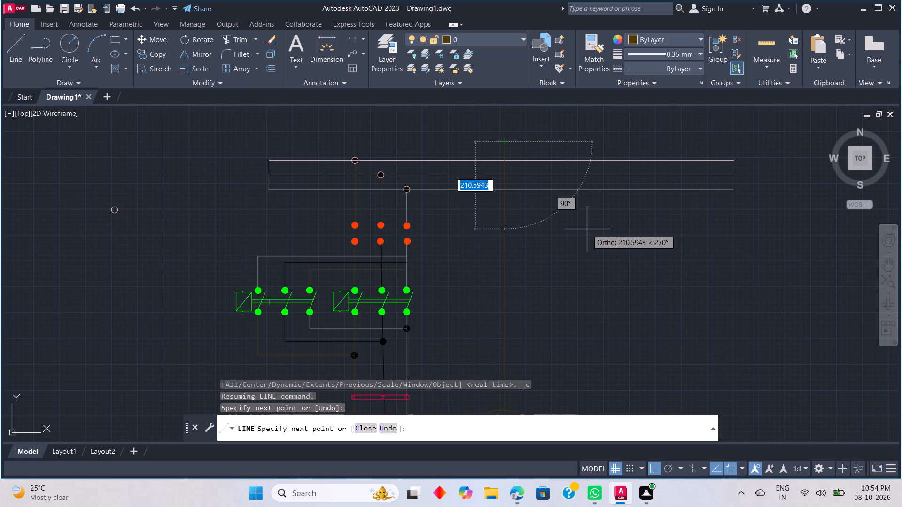
key(Escape)
Extend the vertical line down to the bottom edge of the circle.
scroll(570, 298, down, 3)
middle_drag(574, 348, 574, 347)
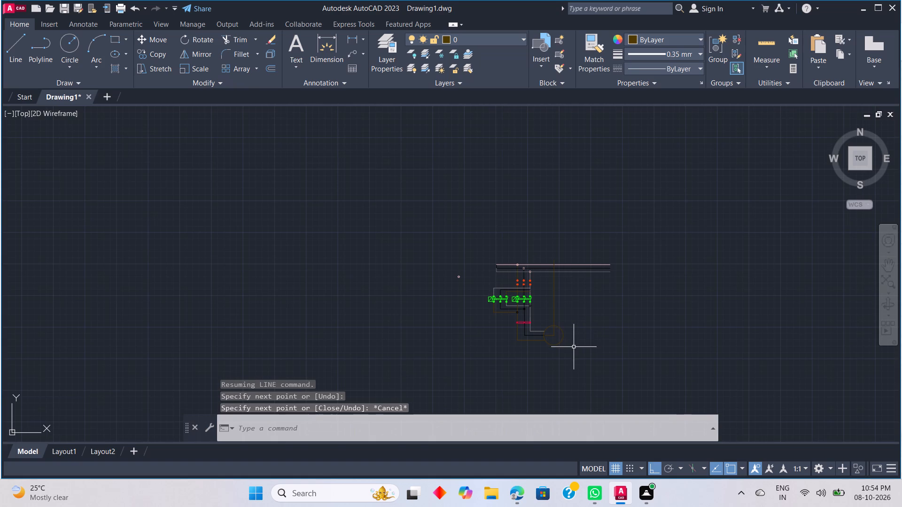
middle_drag(574, 347, 552, 267)
scroll(552, 267, up, 4)
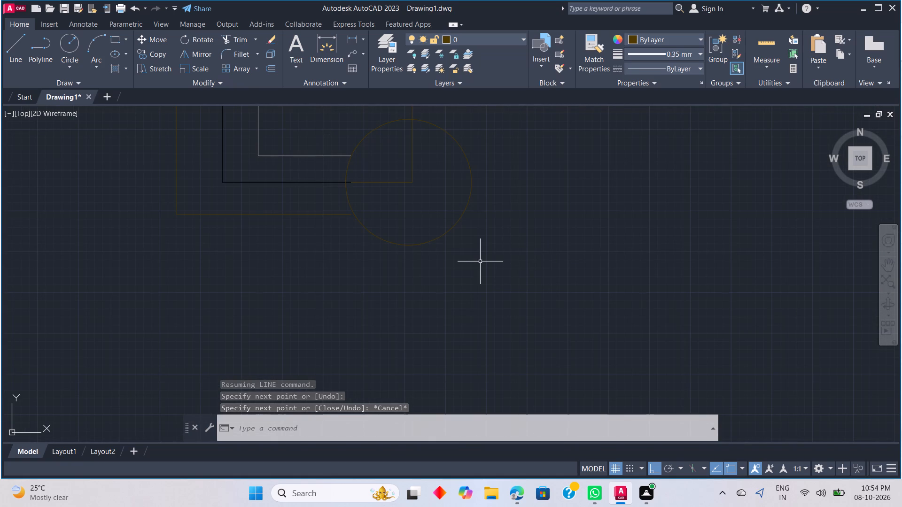
text(EX)
key(space)
click(412, 158)
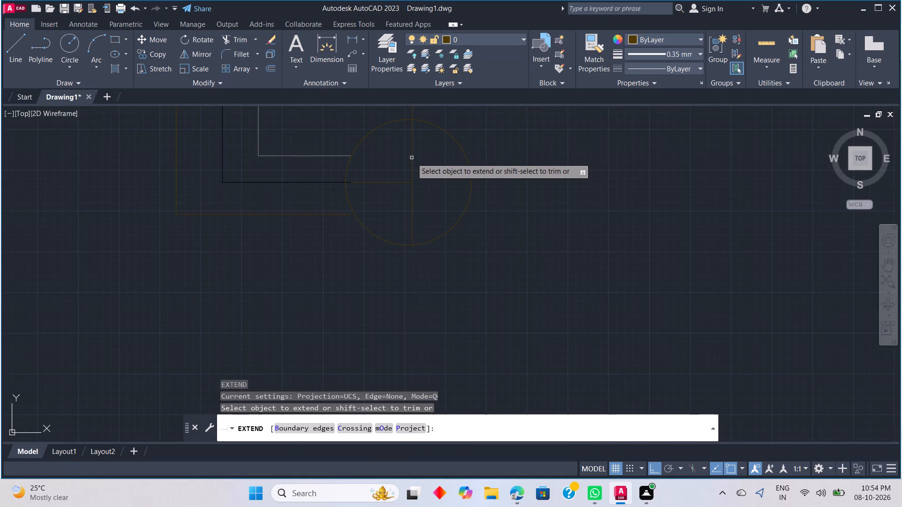
key(Escape)
Trim away the horizontal line between the circle's edge and the vertical line.
key(t)
text(R)
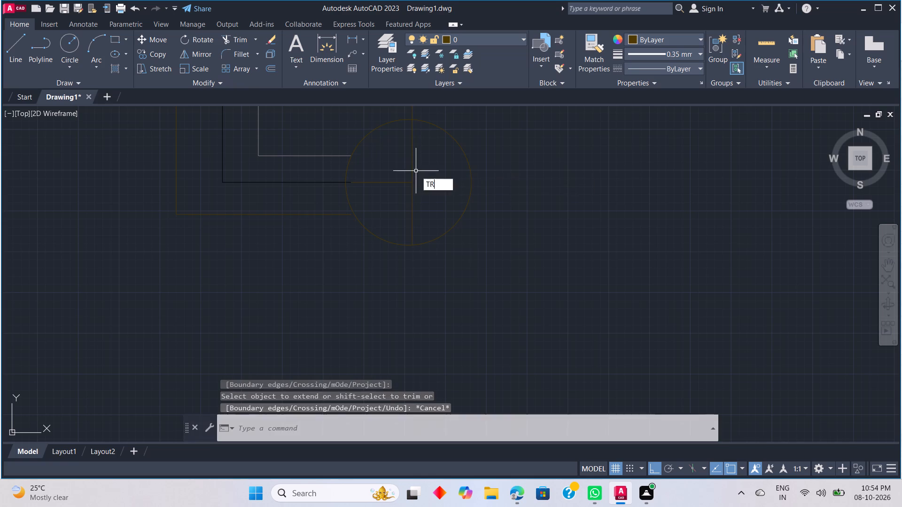
key(space)
drag(396, 175, 397, 196)
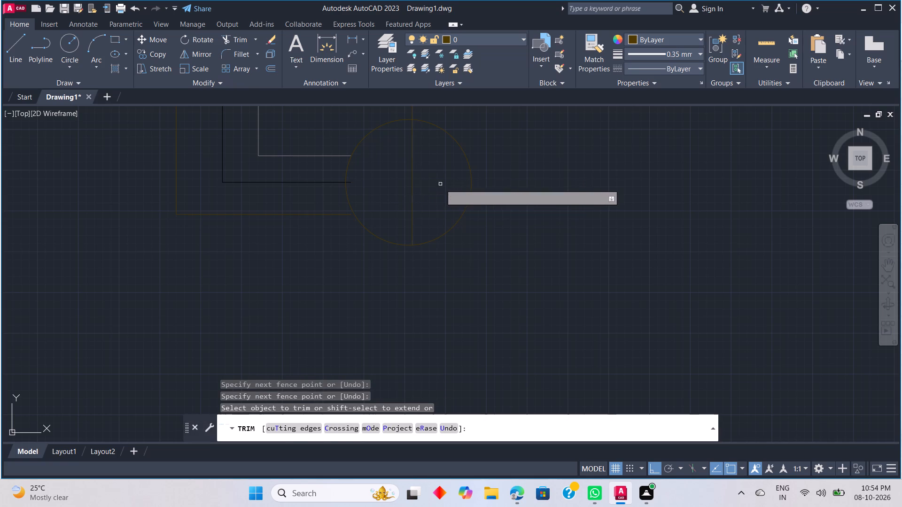
key(Escape)
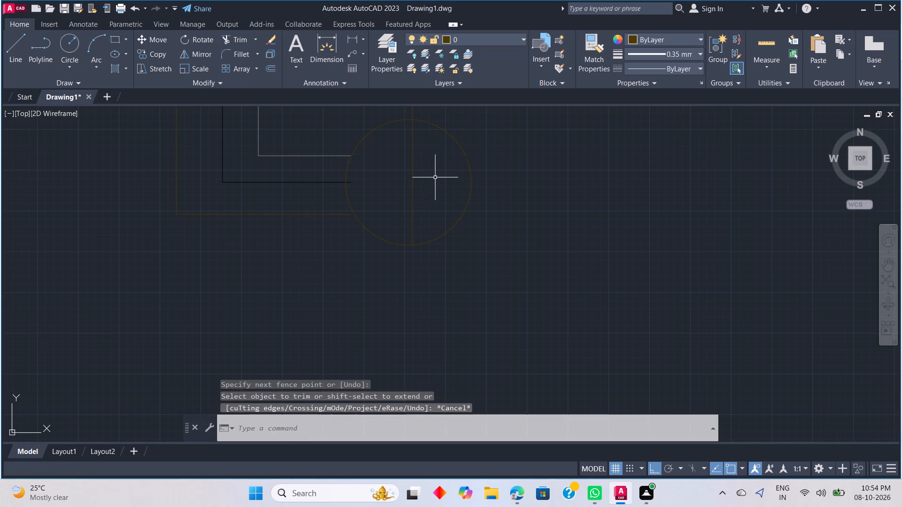
Trim away the right half of the circle beyond the vertical line.
scroll(435, 177, down, 2)
middle_drag(435, 177, 437, 194)
middle_click(438, 197)
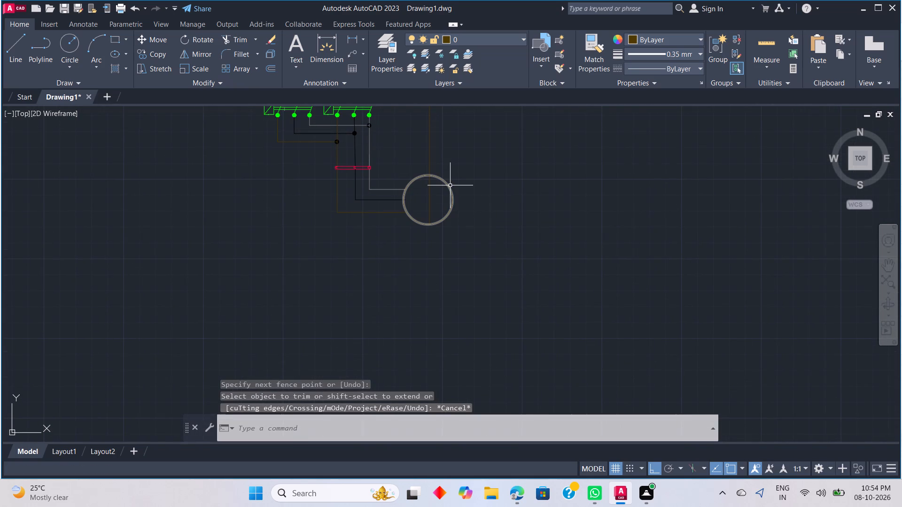
scroll(450, 185, up, 3)
text(TR)
key(space)
click(423, 171)
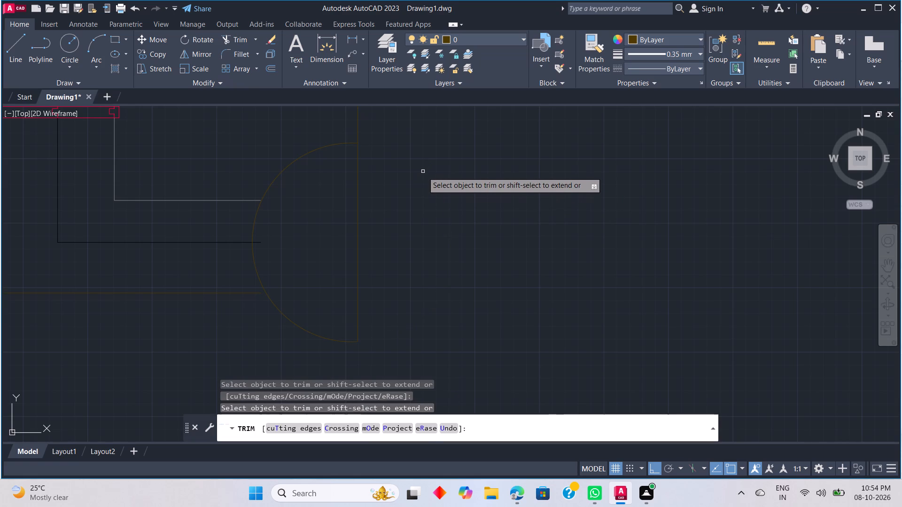
scroll(403, 226, down, 3)
middle_drag(420, 201, 424, 259)
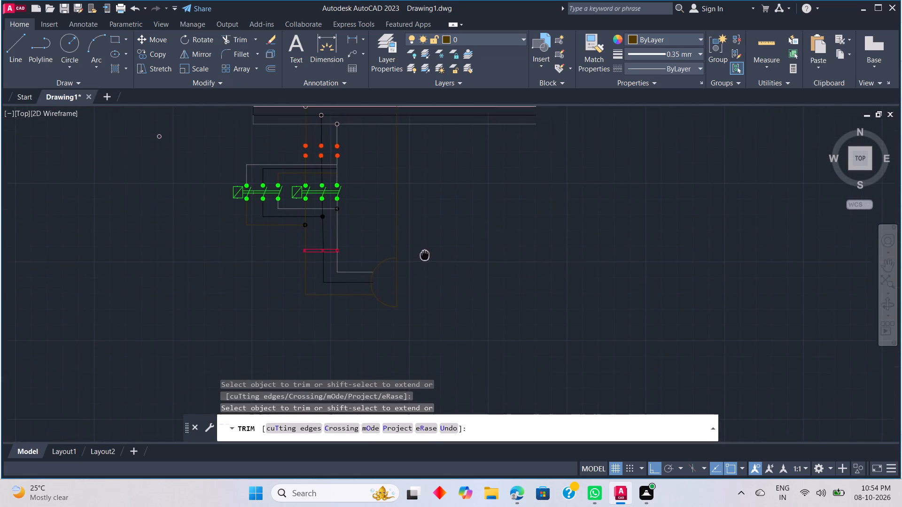
middle_drag(424, 259, 422, 275)
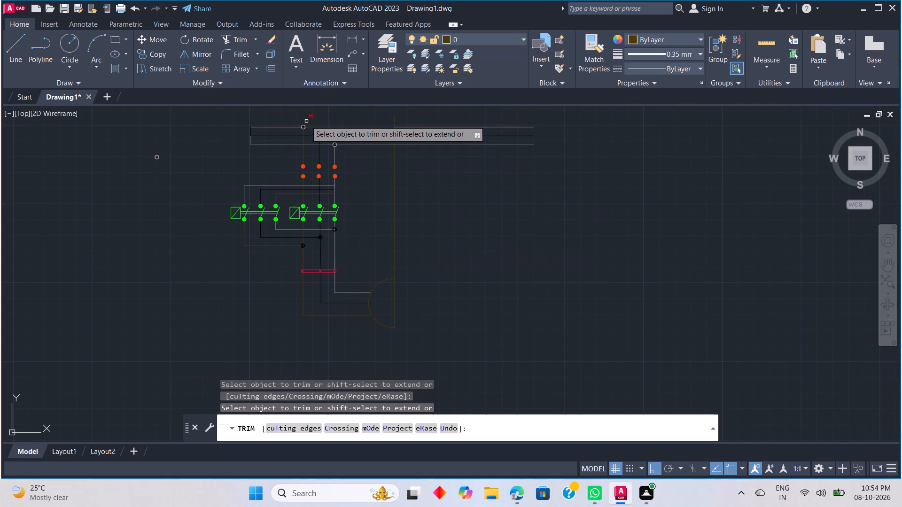
key(Escape)
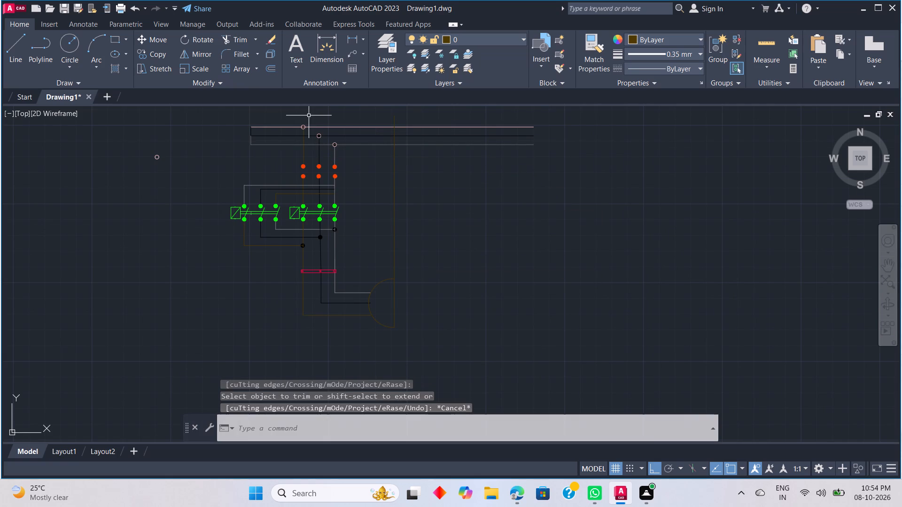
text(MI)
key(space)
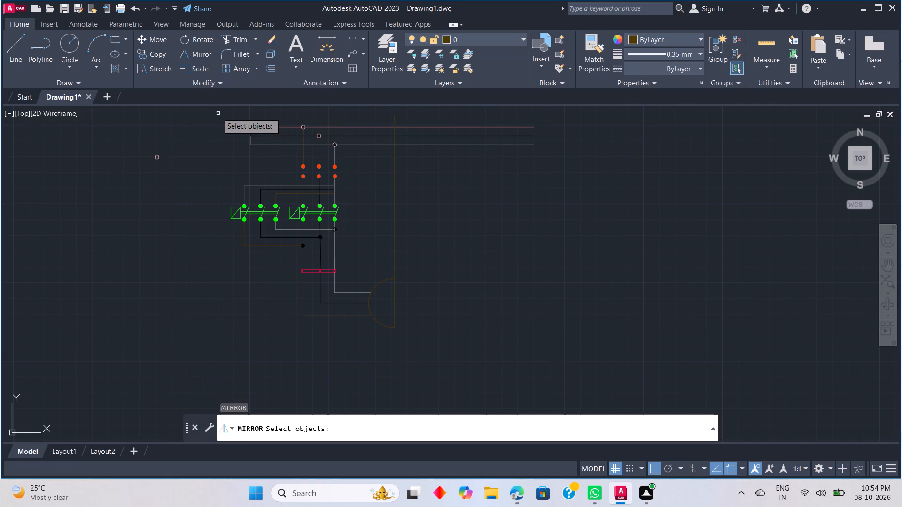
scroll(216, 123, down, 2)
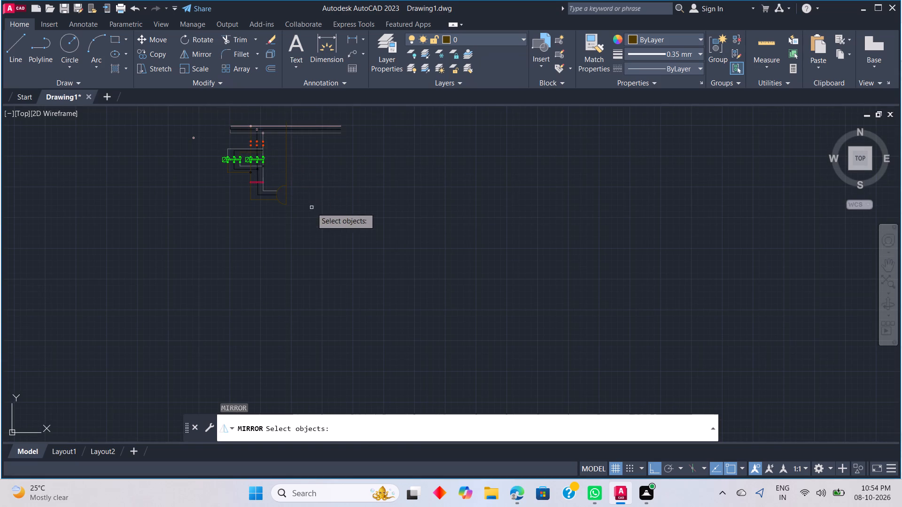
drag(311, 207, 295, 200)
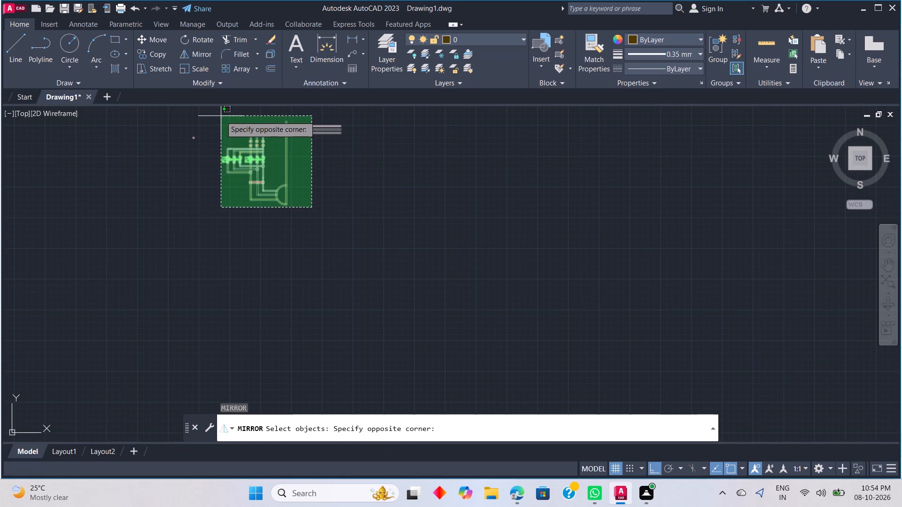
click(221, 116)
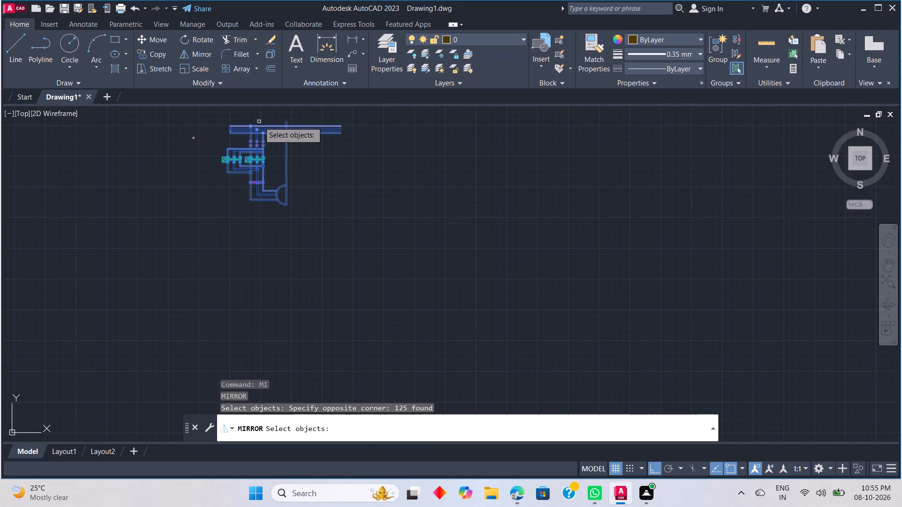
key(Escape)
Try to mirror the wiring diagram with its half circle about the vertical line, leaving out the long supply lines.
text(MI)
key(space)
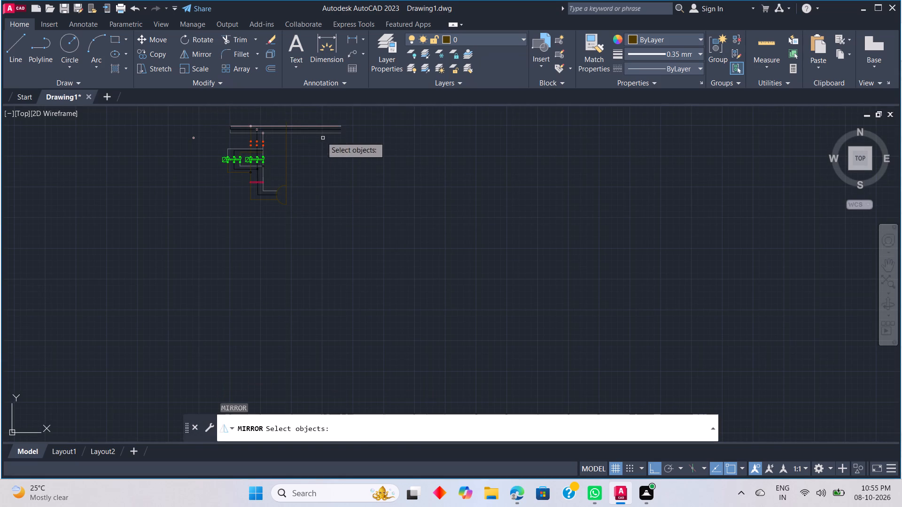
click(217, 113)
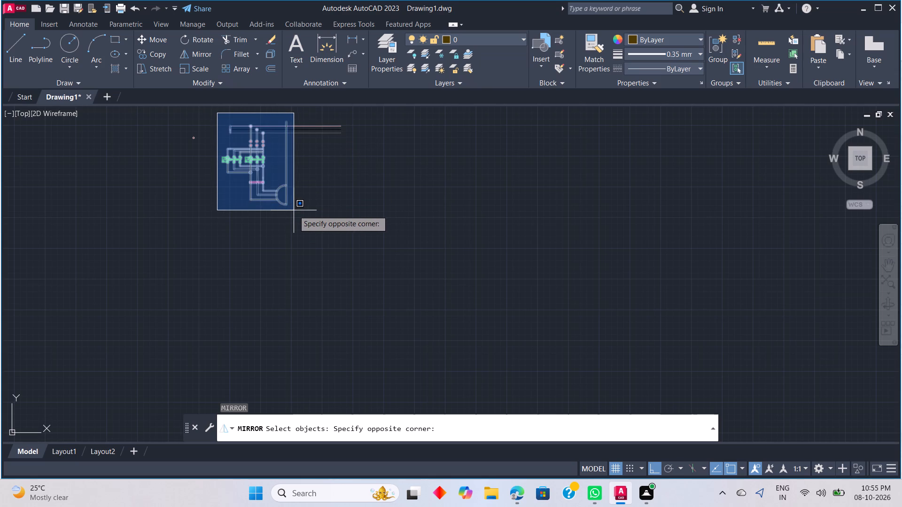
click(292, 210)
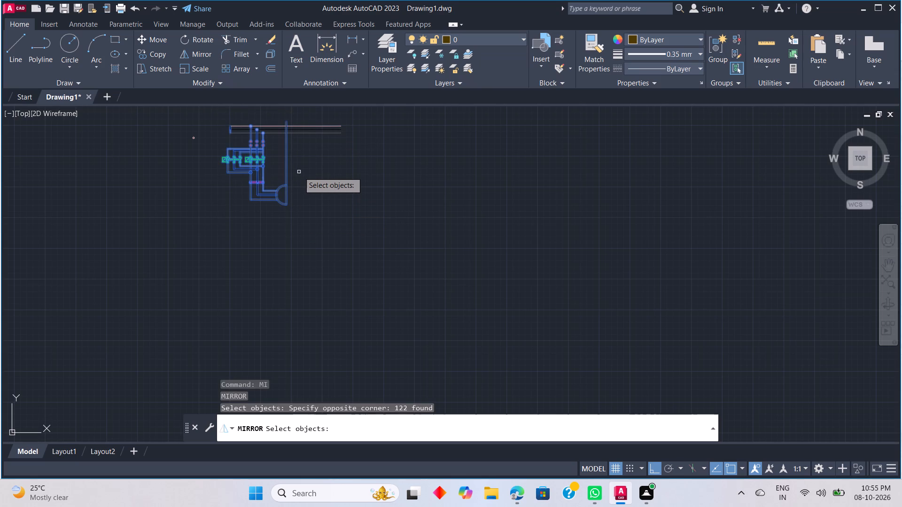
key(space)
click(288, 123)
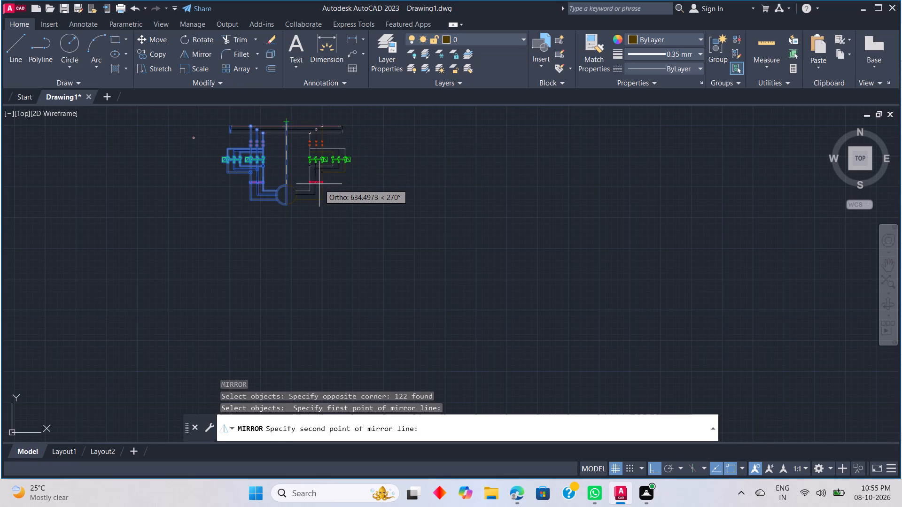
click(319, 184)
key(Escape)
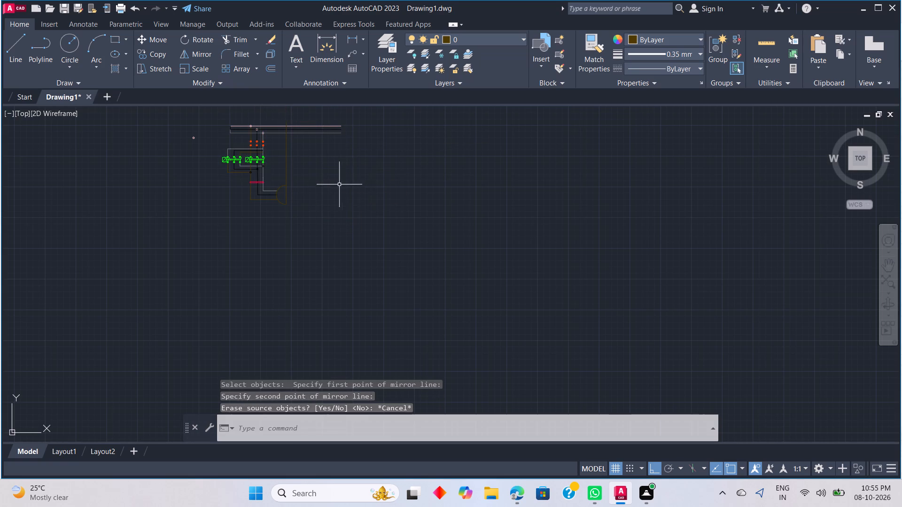
Delete the vertical line running through the open side of the half circle.
click(288, 157)
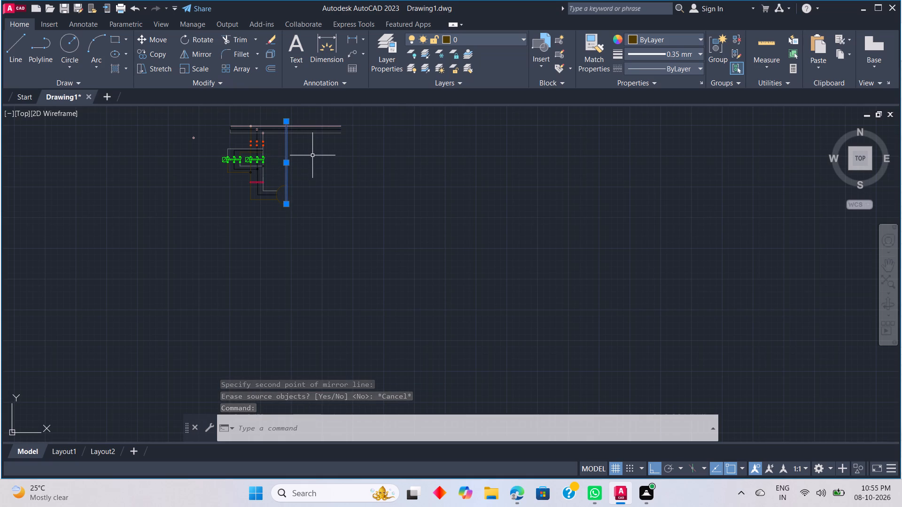
key(Delete)
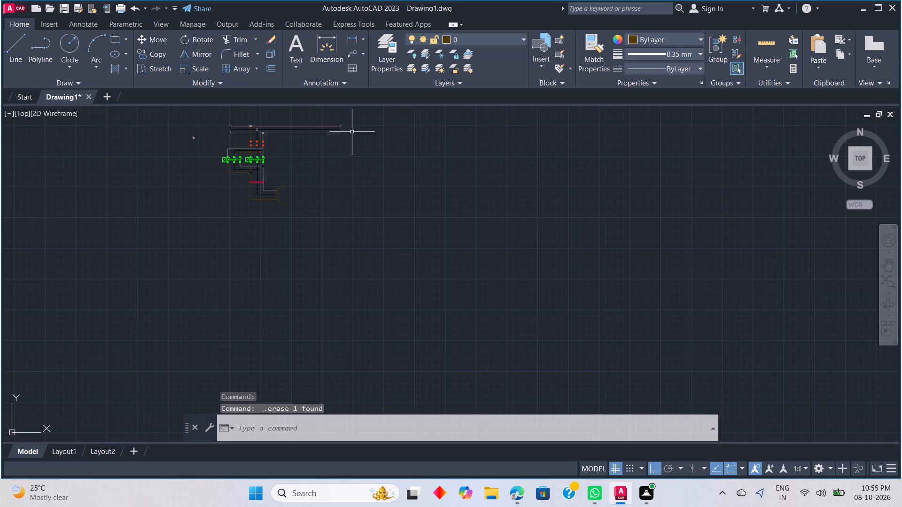
Draw a short vertical line across the three supply lines, aligned with the ends of the half circle.
text(L)
key(space)
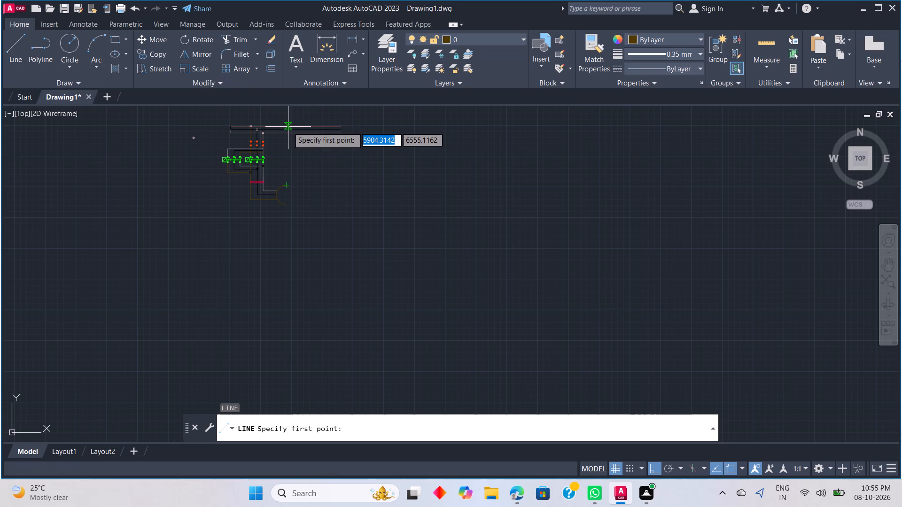
scroll(288, 127, up, 2)
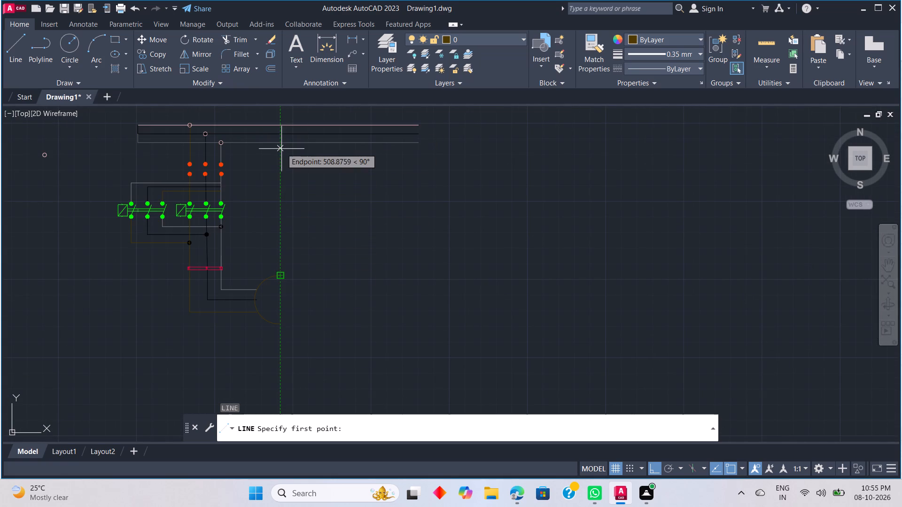
click(281, 149)
click(281, 115)
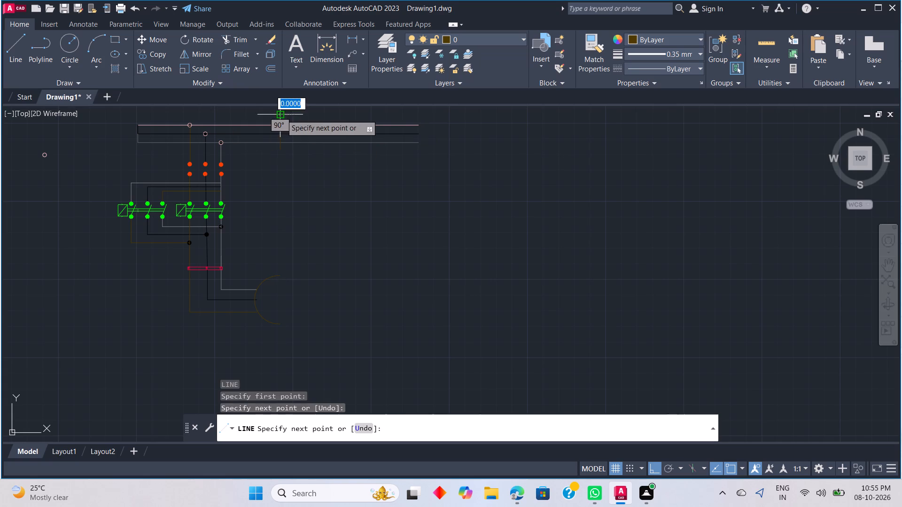
key(Escape)
Trim the short vertical line's segments between the supply lines and below the lowest one.
text(TR)
key(space)
scroll(280, 133, up, 2)
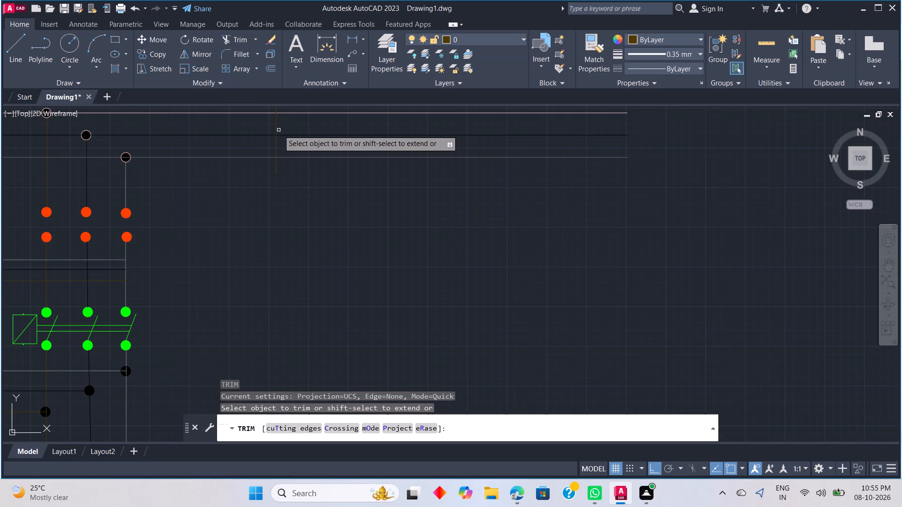
click(276, 128)
click(276, 145)
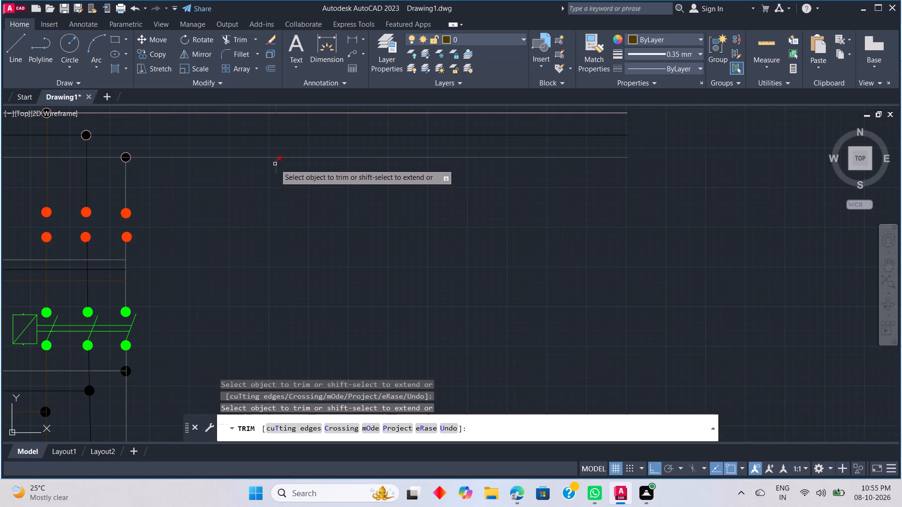
click(275, 166)
scroll(278, 165, down, 3)
scroll(278, 265, up, 1)
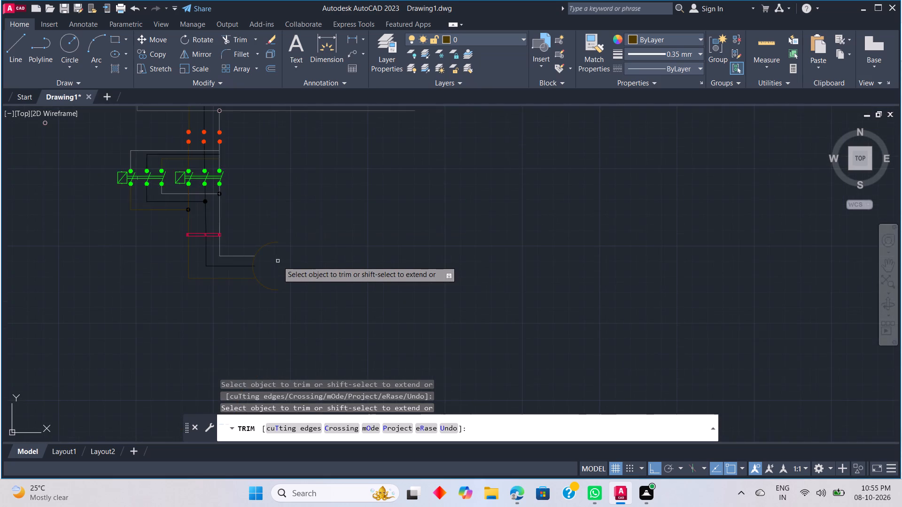
scroll(278, 260, down, 2)
key(Escape)
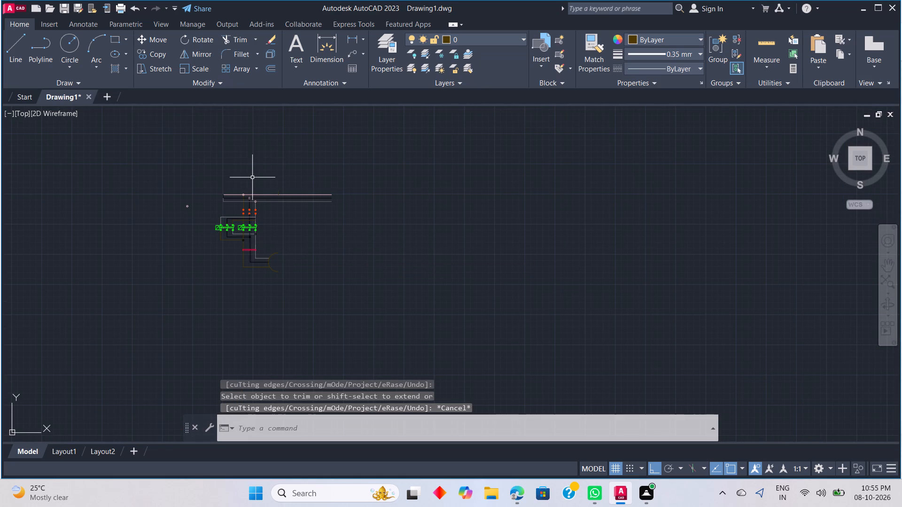
Mirror the wiring diagram with its half circle about the vertical axis through the short line on the supply lines, keeping the original.
key(m)
key(i)
key(space)
click(208, 178)
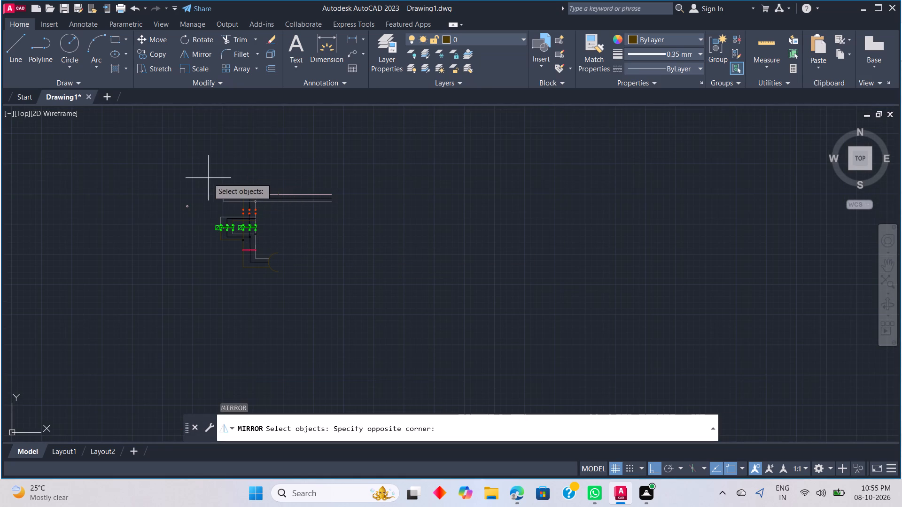
click(281, 296)
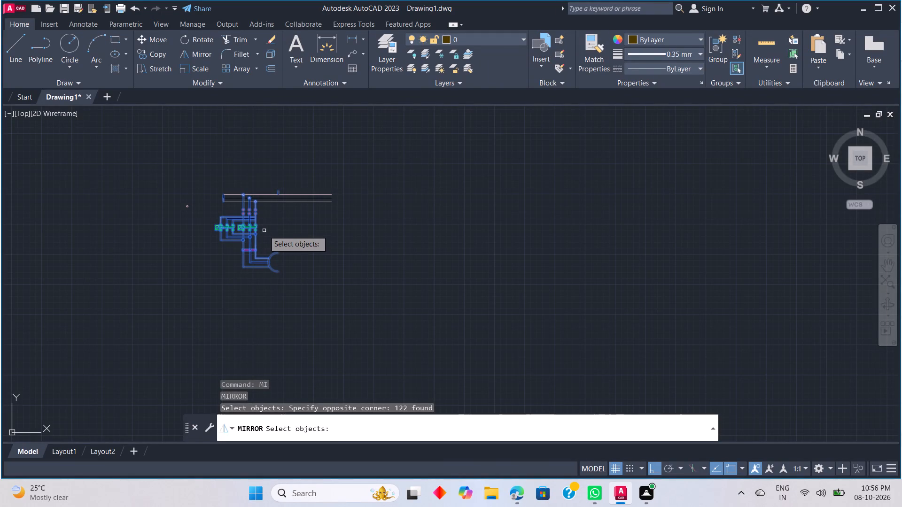
key(space)
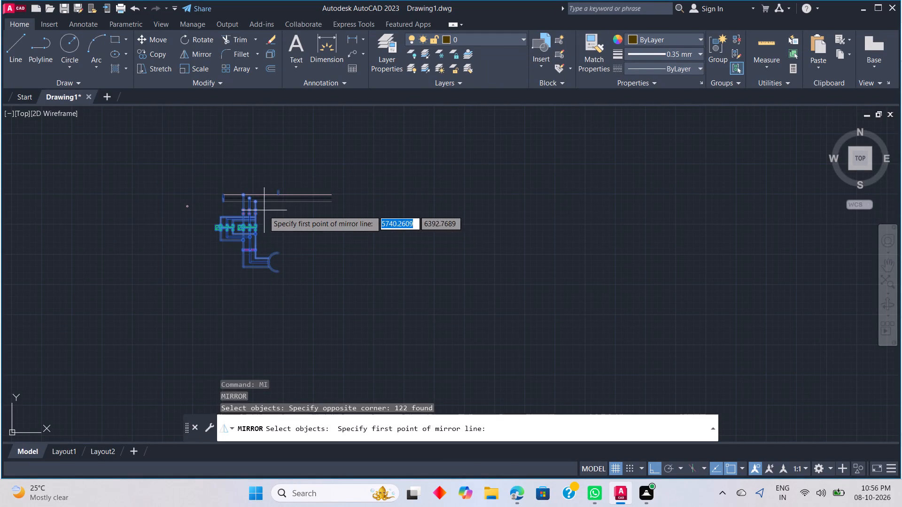
click(277, 196)
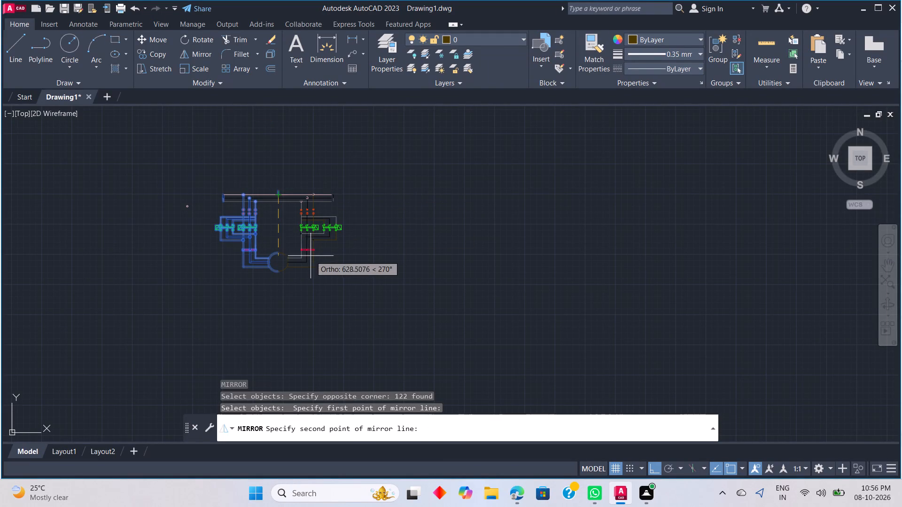
click(309, 259)
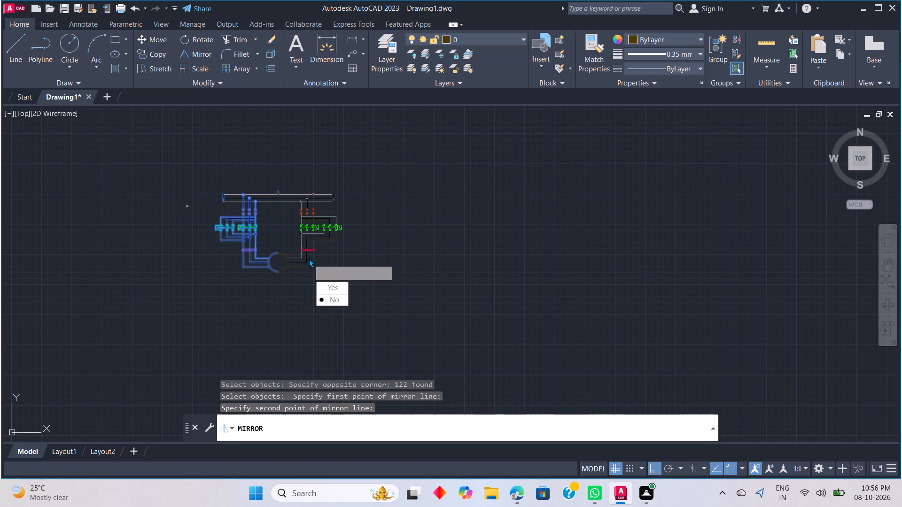
click(375, 258)
key(space)
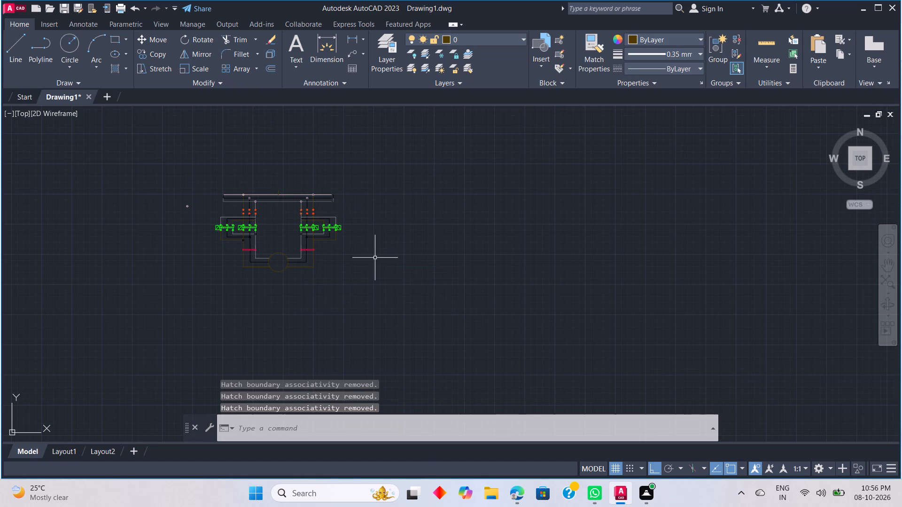
Examine where the two half circles meet at the motor and check the overall mirrored diagram.
scroll(274, 256, up, 5)
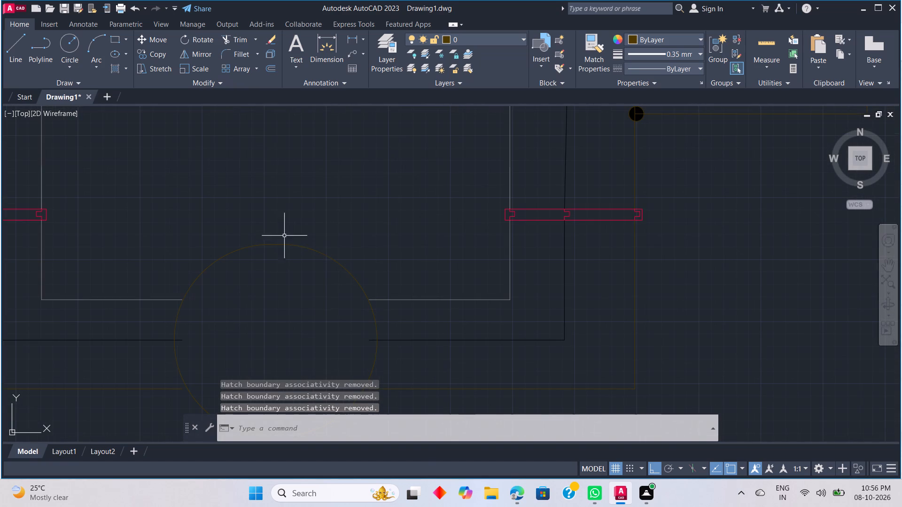
scroll(288, 247, up, 4)
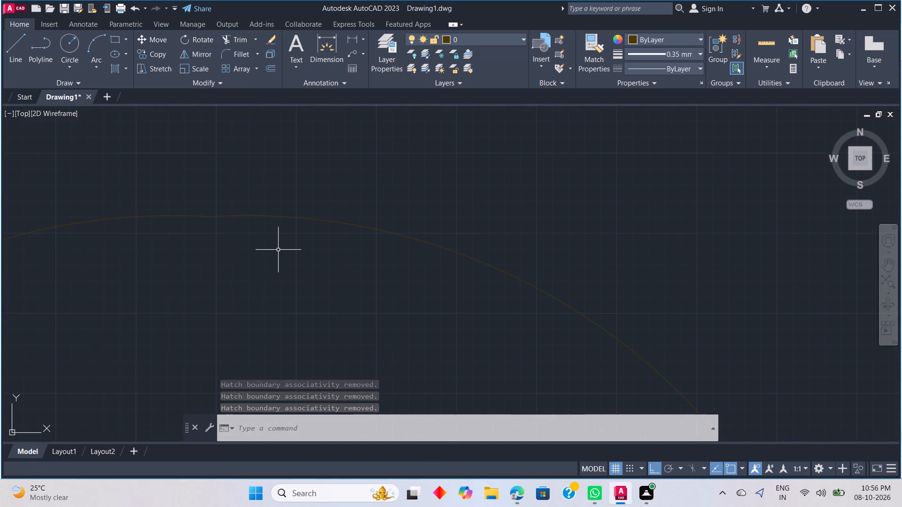
scroll(217, 228, up, 3)
scroll(187, 182, down, 4)
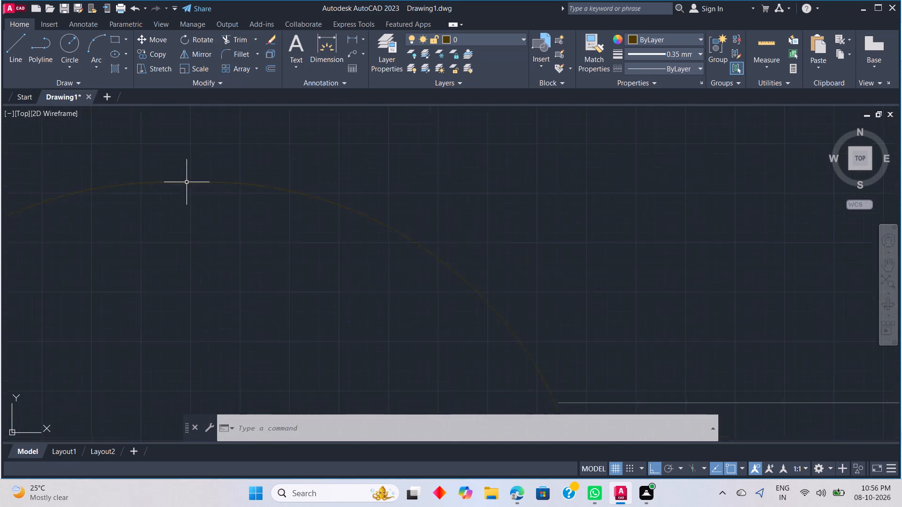
scroll(187, 182, down, 6)
middle_drag(202, 208, 202, 208)
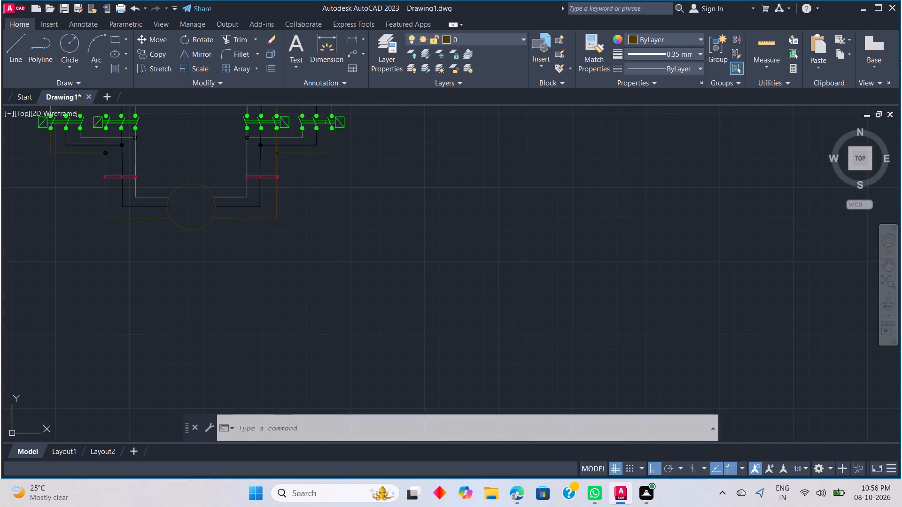
middle_drag(202, 208, 237, 260)
scroll(238, 261, down, 1)
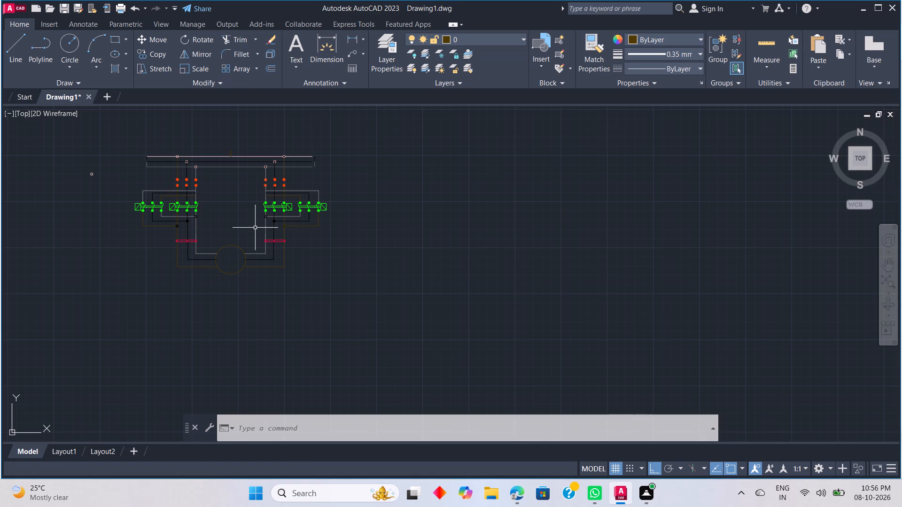
Delete both overlapping short vertical lines above the top supply line at the middle of the diagram.
scroll(225, 136, up, 2)
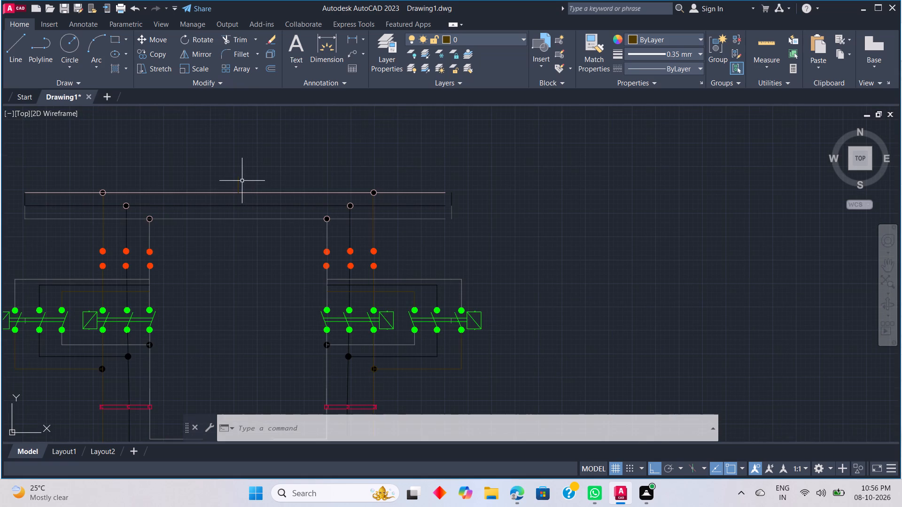
click(238, 180)
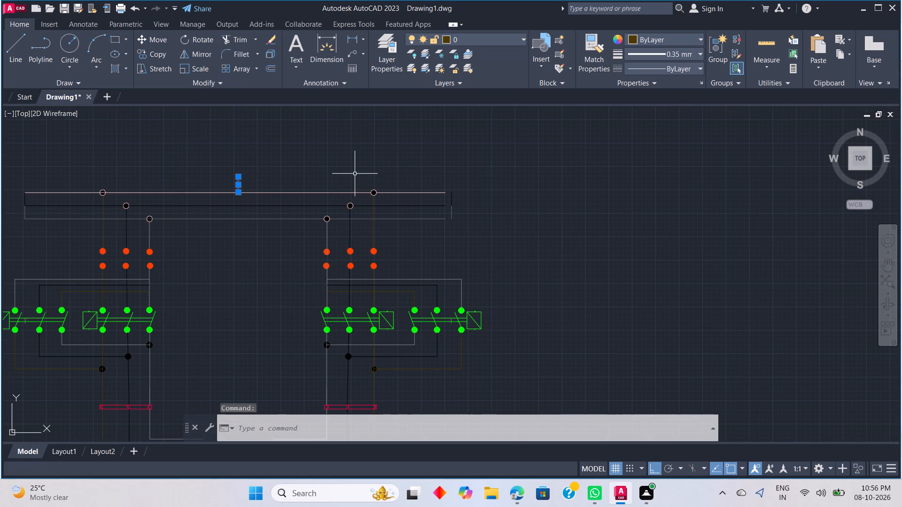
key(Delete)
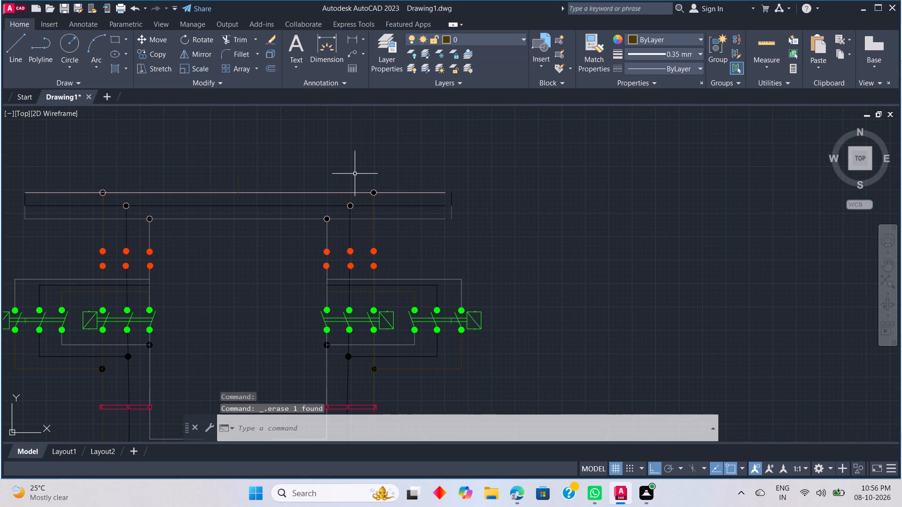
scroll(323, 207, down, 1)
scroll(263, 167, up, 2)
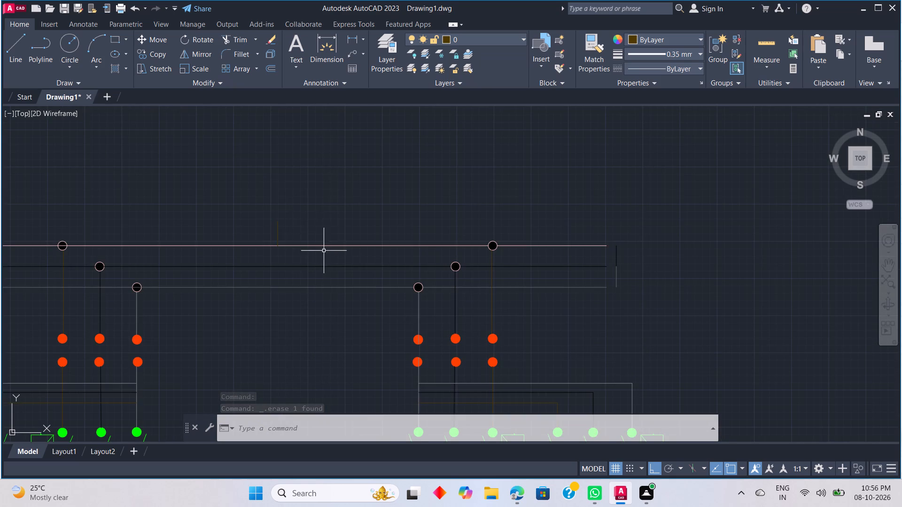
click(280, 230)
scroll(299, 222, up, 3)
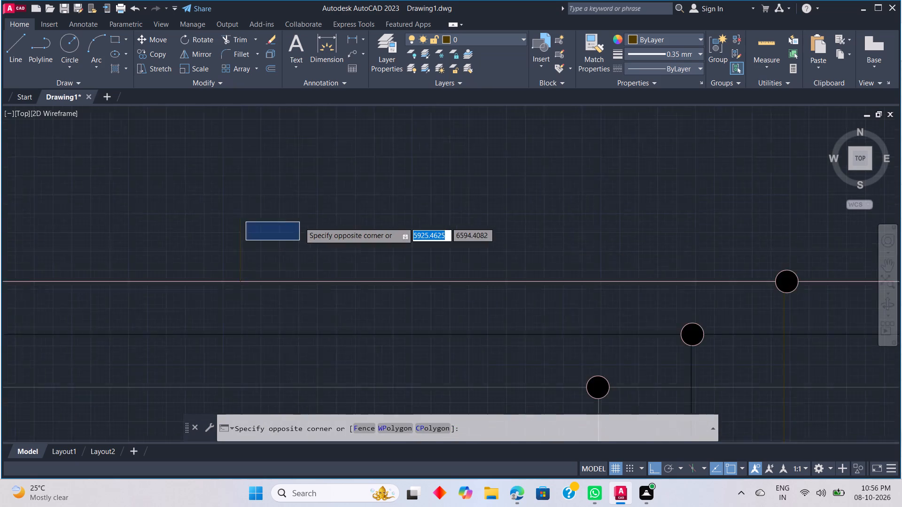
click(101, 261)
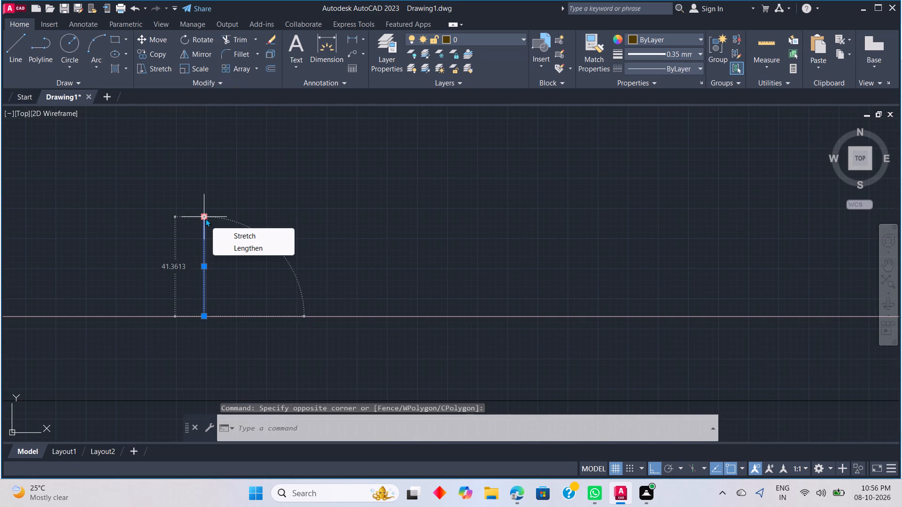
key(Delete)
key(Delete)
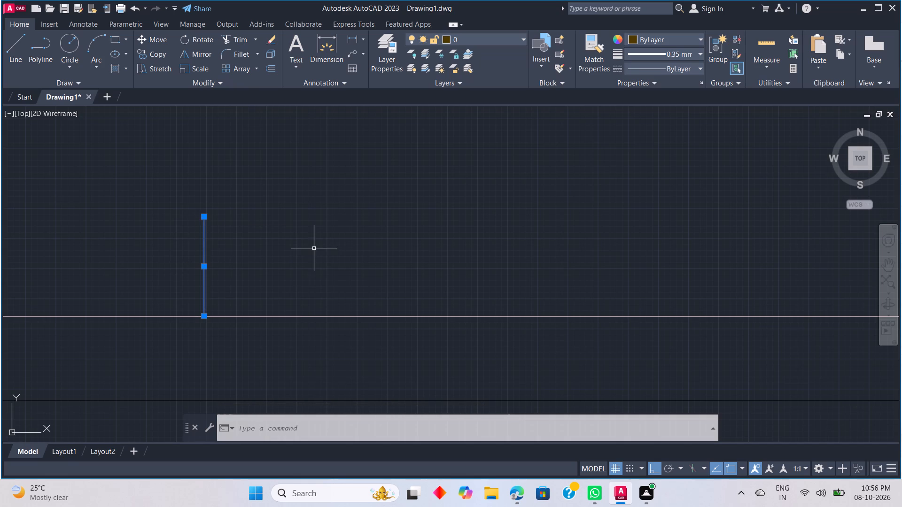
key(Delete)
Assign both halves of the motor circle to Layer6.
scroll(312, 247, down, 3)
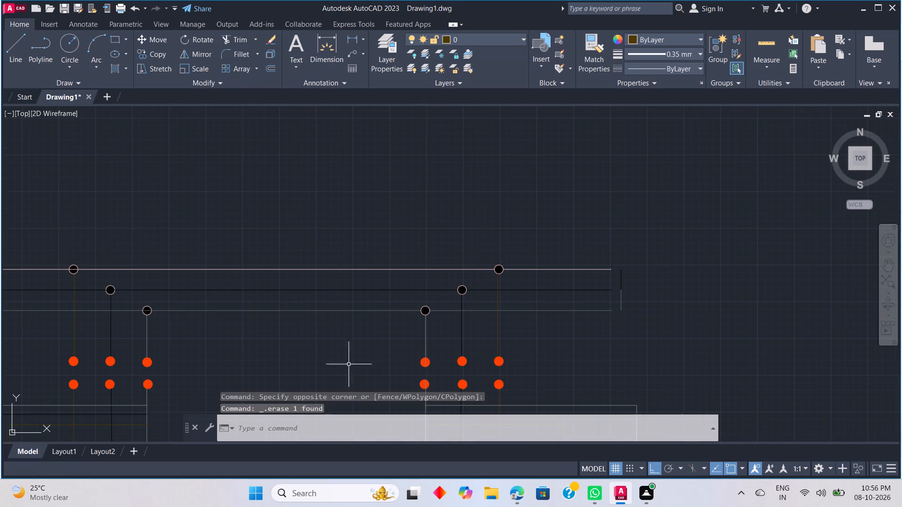
scroll(356, 380, down, 1)
middle_drag(313, 281, 289, 111)
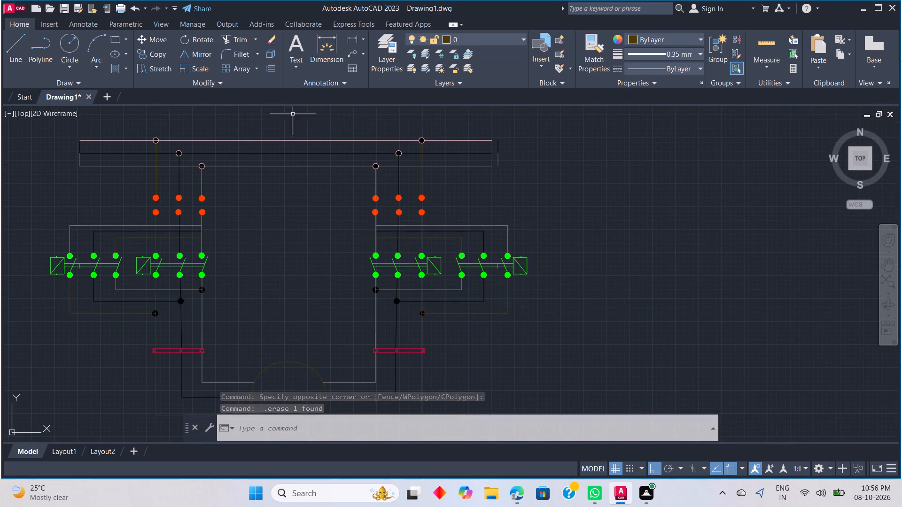
scroll(271, 258, down, 1)
middle_click(291, 334)
middle_click(291, 334)
middle_drag(288, 326, 286, 319)
middle_drag(284, 309, 281, 300)
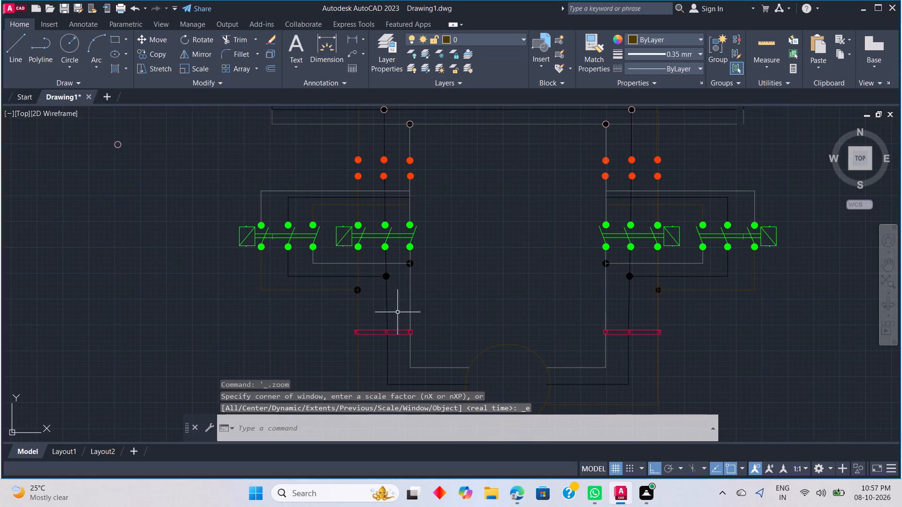
middle_drag(506, 350, 372, 172)
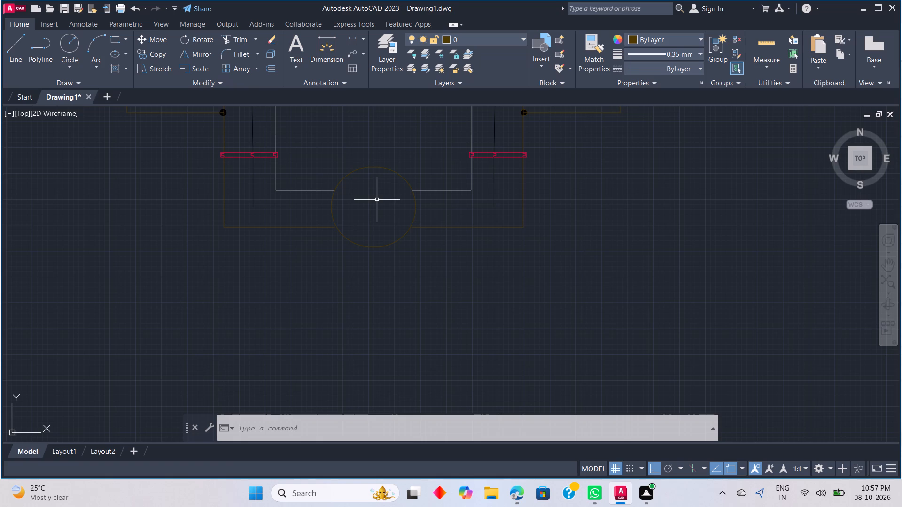
click(406, 233)
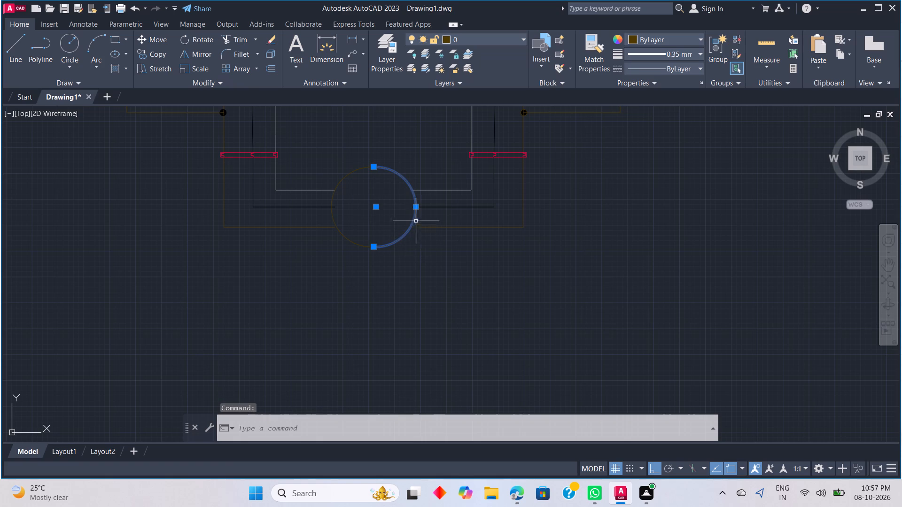
click(487, 34)
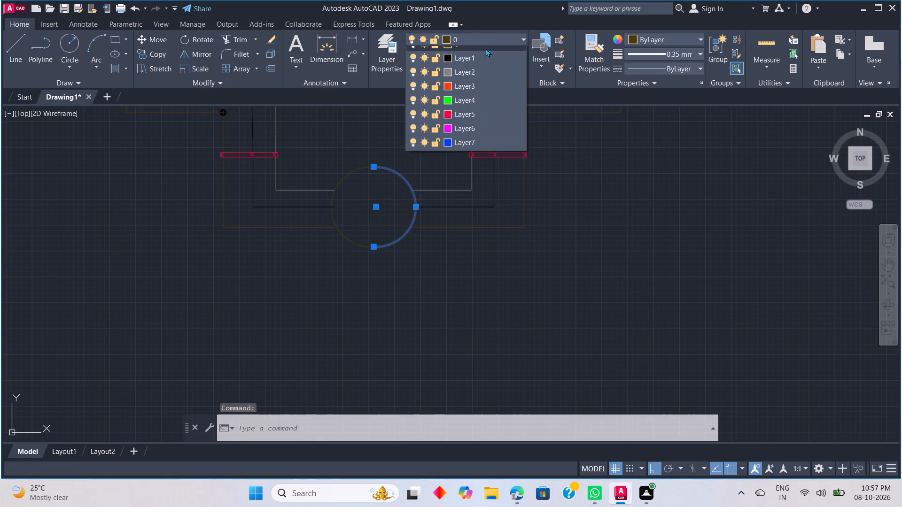
click(476, 138)
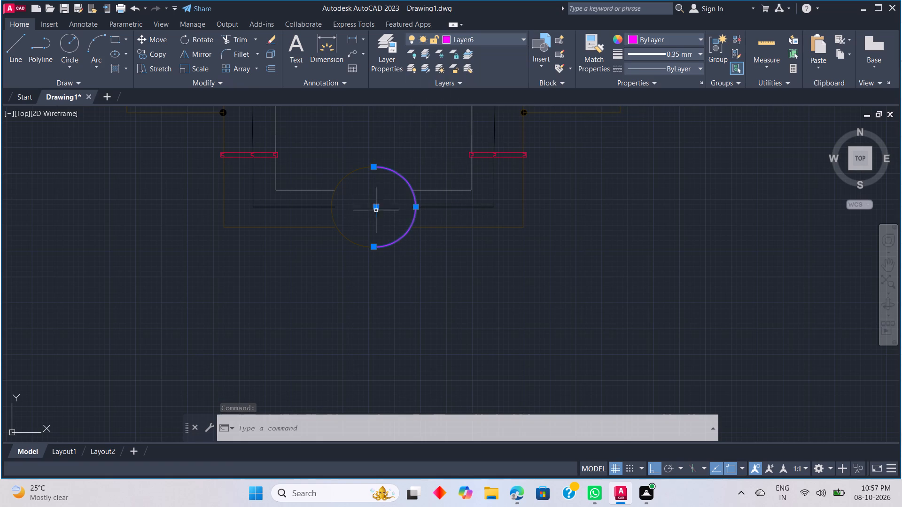
click(354, 241)
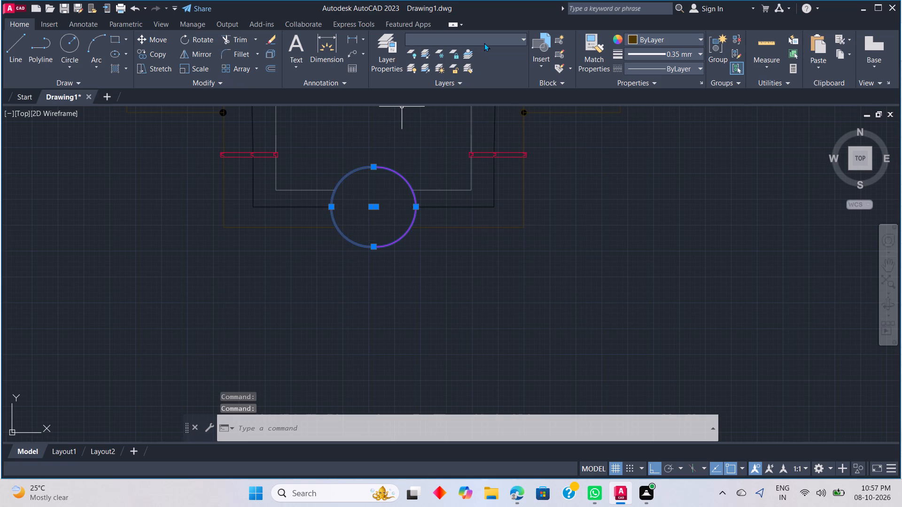
click(484, 39)
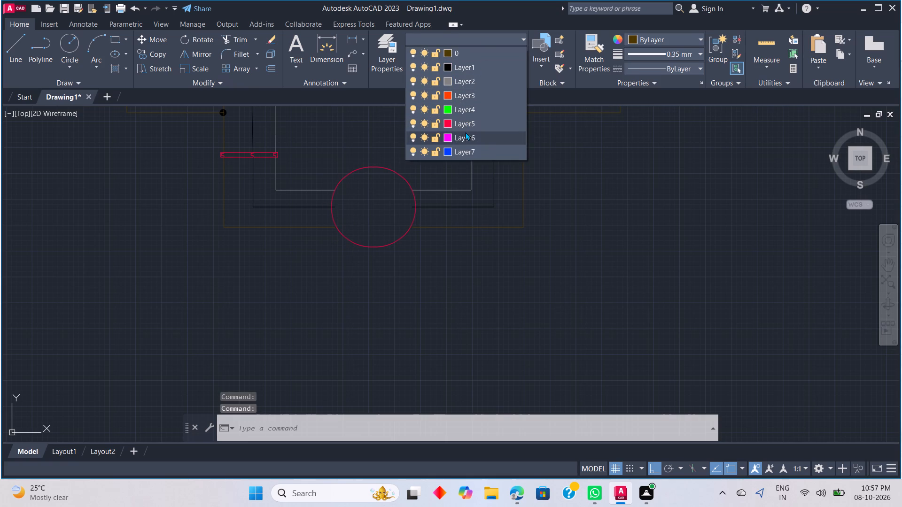
click(465, 134)
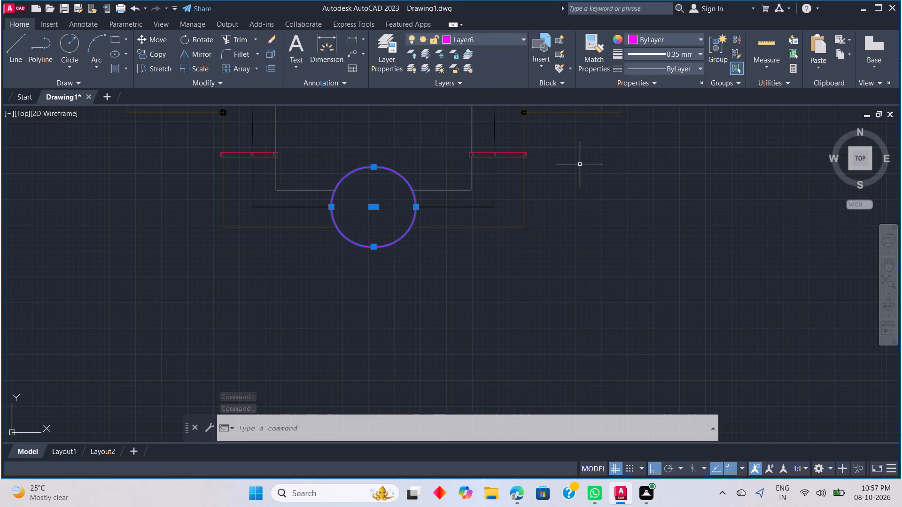
key(Escape)
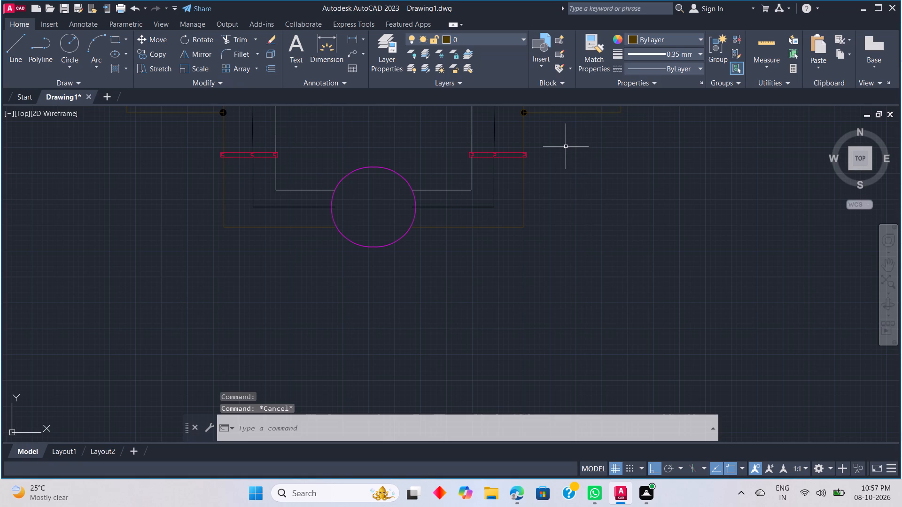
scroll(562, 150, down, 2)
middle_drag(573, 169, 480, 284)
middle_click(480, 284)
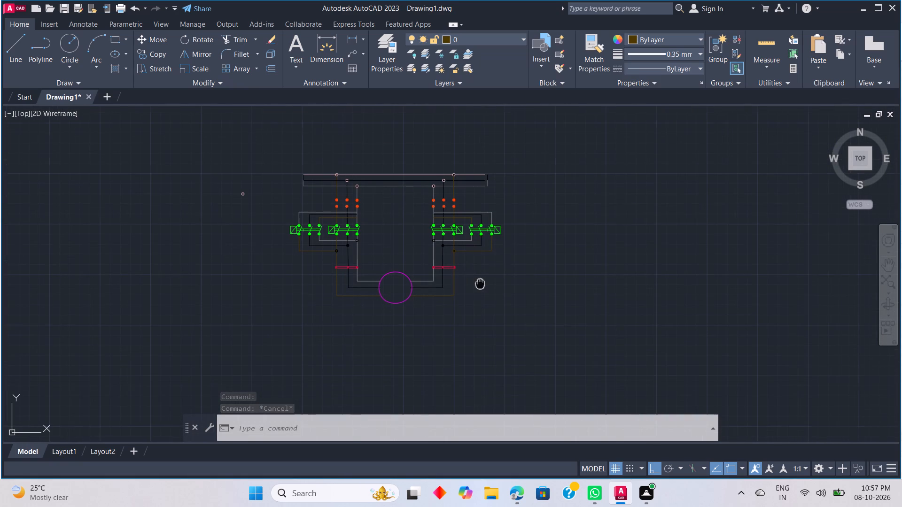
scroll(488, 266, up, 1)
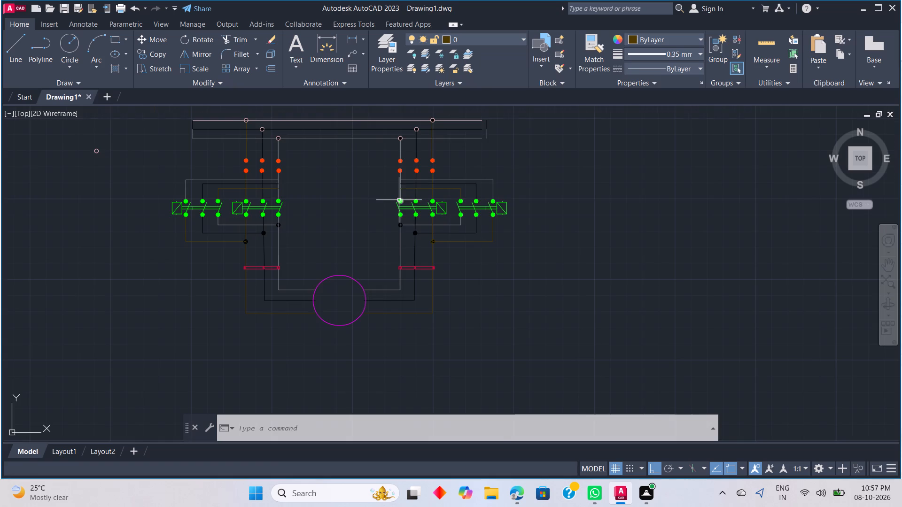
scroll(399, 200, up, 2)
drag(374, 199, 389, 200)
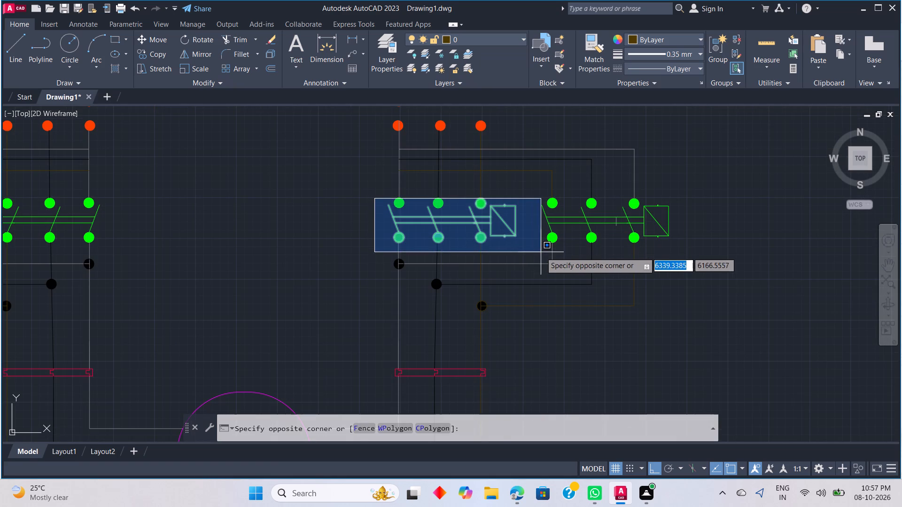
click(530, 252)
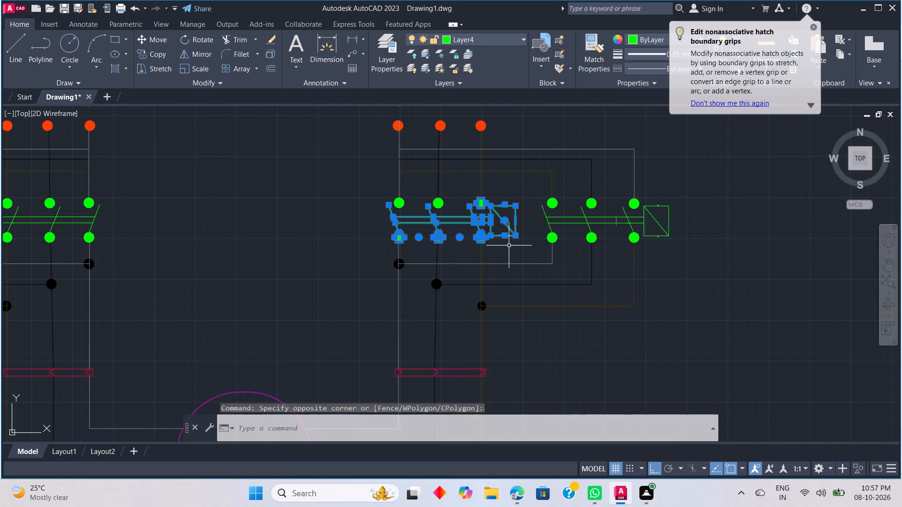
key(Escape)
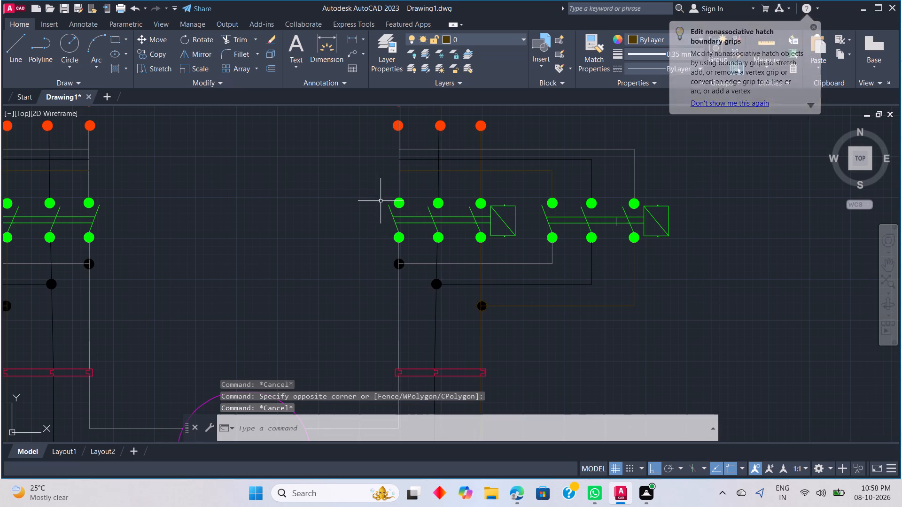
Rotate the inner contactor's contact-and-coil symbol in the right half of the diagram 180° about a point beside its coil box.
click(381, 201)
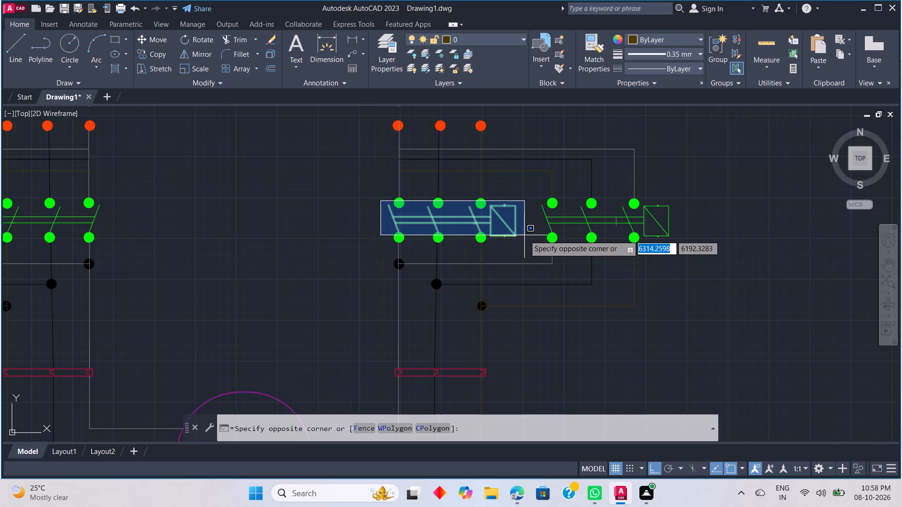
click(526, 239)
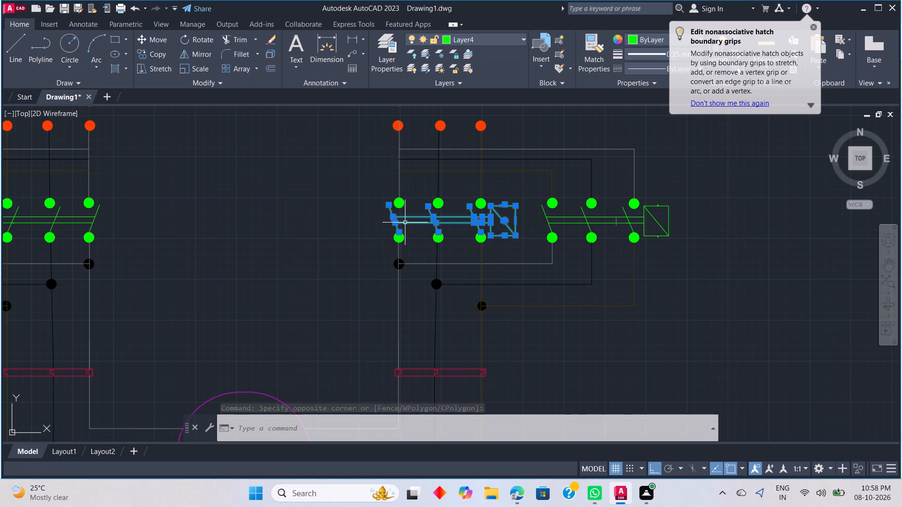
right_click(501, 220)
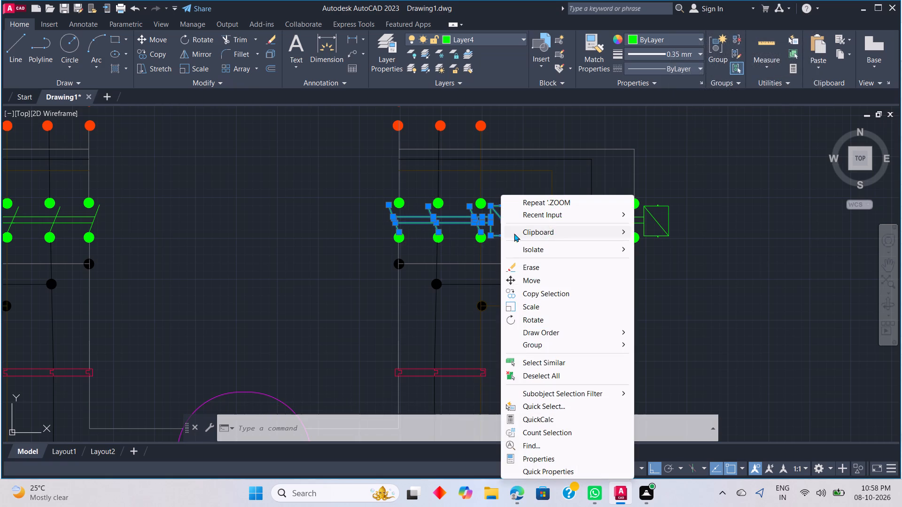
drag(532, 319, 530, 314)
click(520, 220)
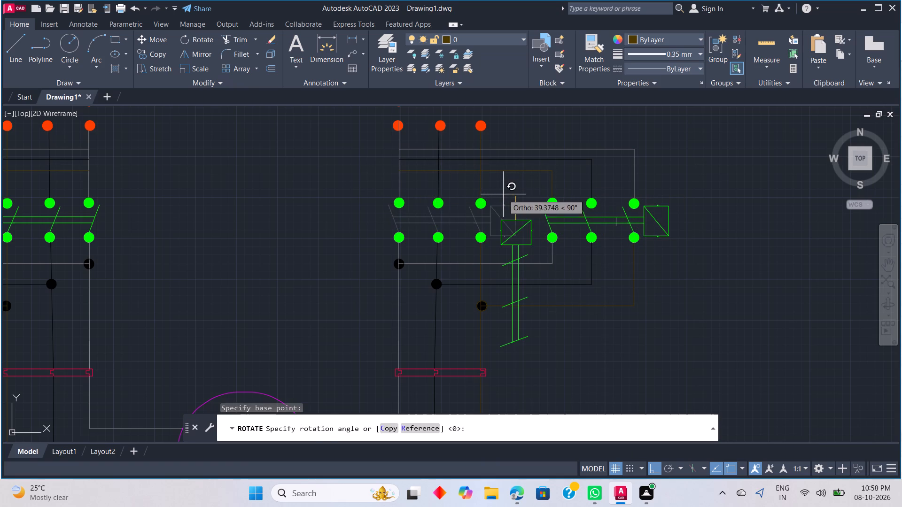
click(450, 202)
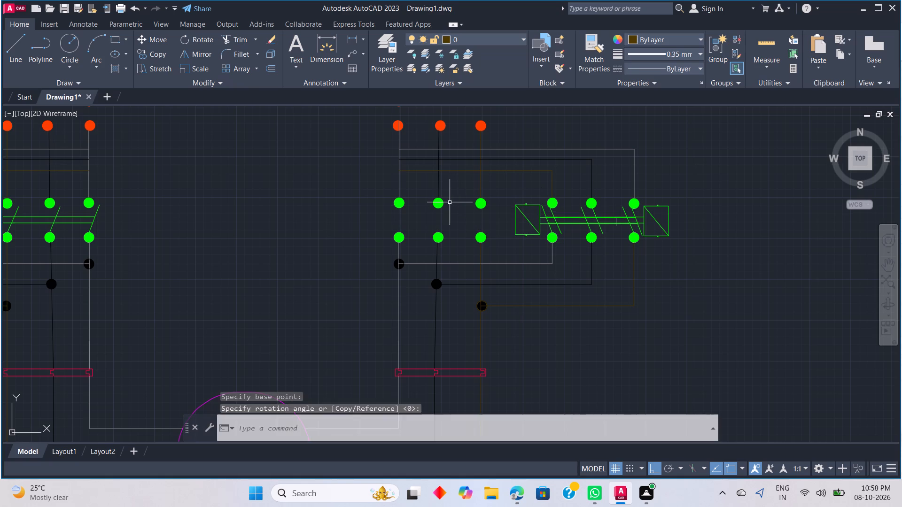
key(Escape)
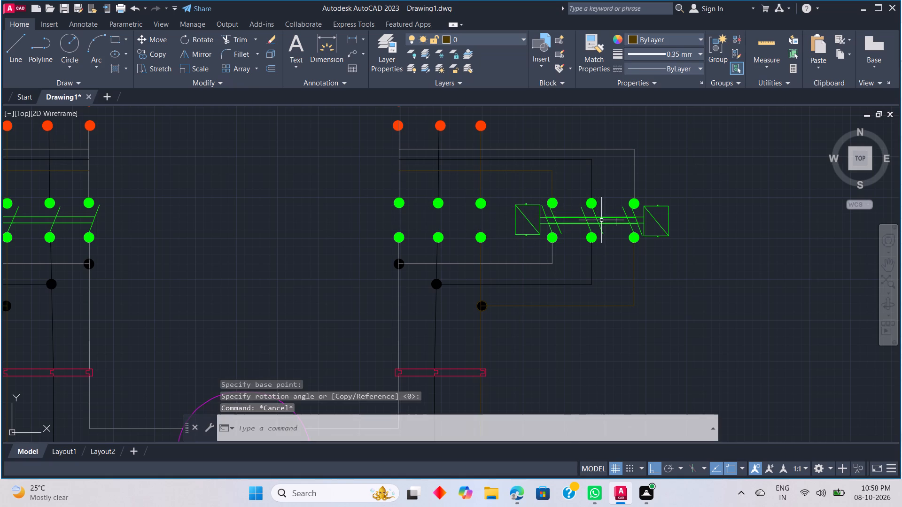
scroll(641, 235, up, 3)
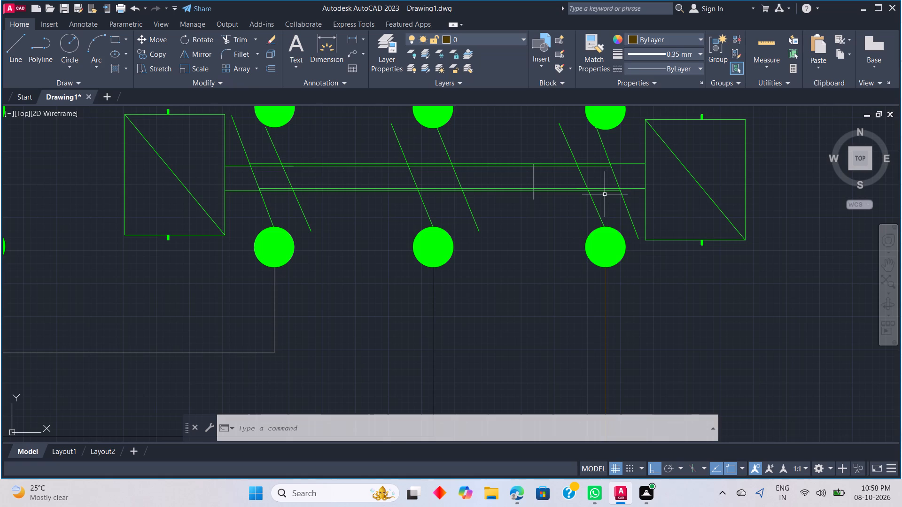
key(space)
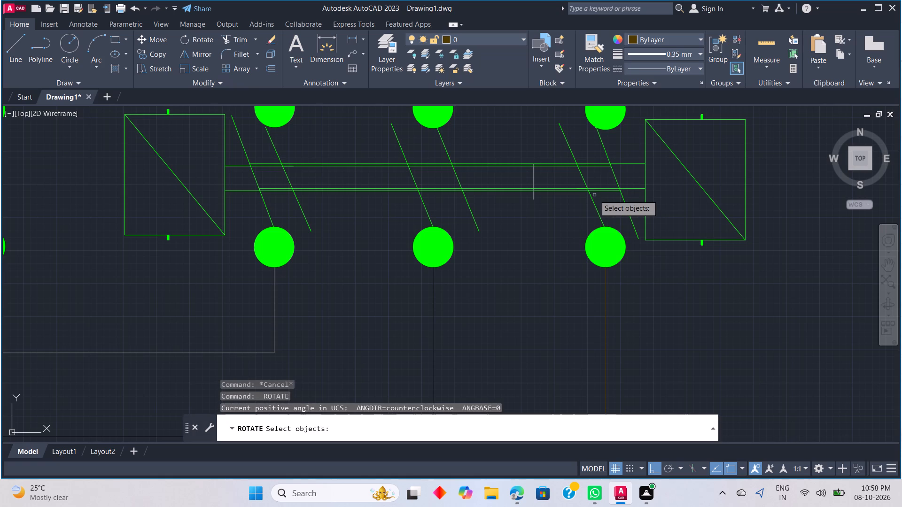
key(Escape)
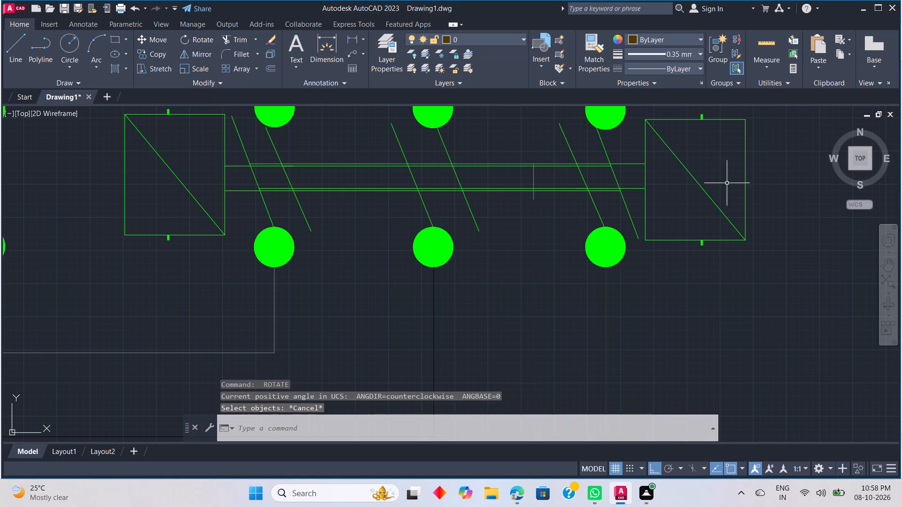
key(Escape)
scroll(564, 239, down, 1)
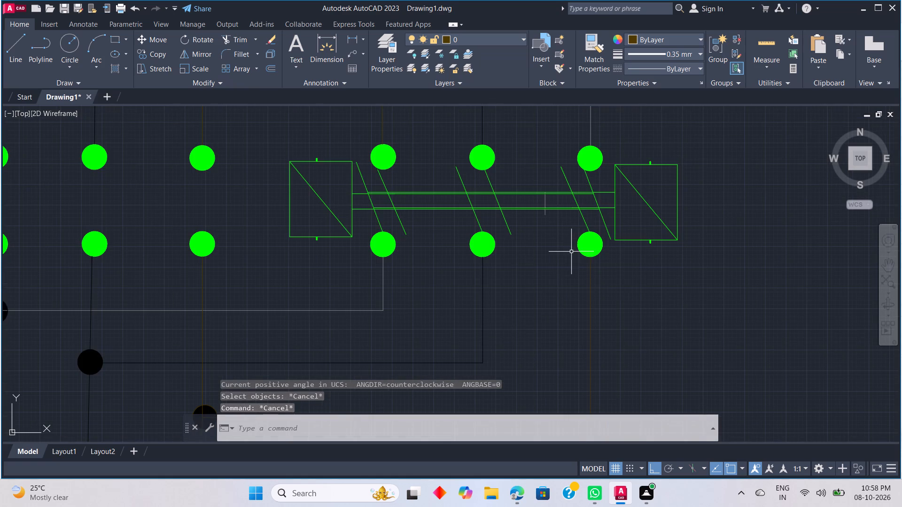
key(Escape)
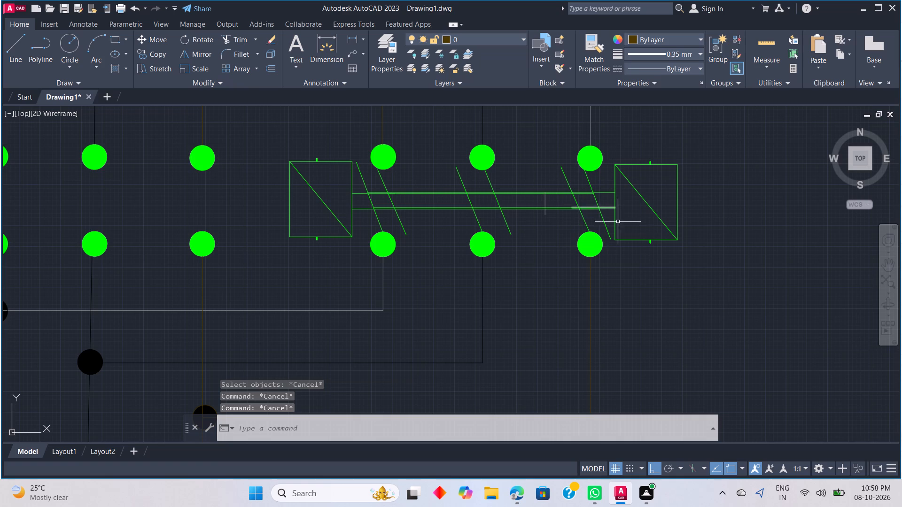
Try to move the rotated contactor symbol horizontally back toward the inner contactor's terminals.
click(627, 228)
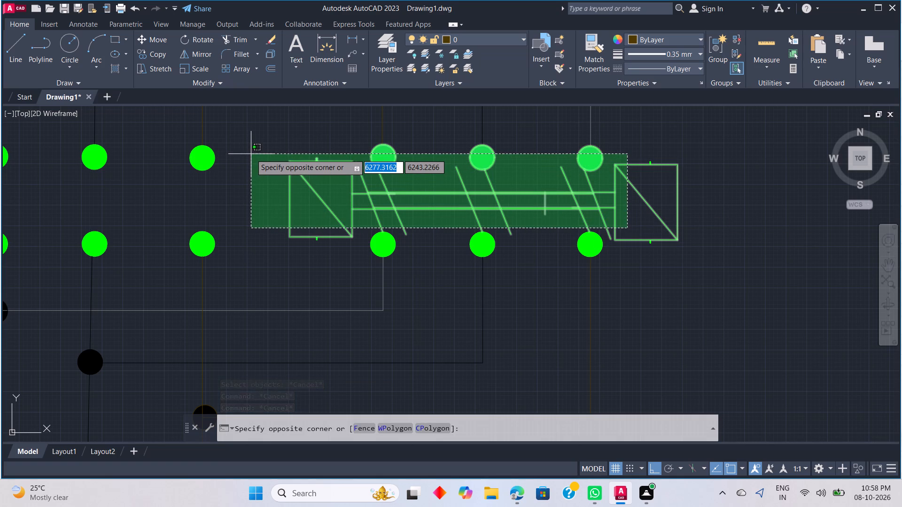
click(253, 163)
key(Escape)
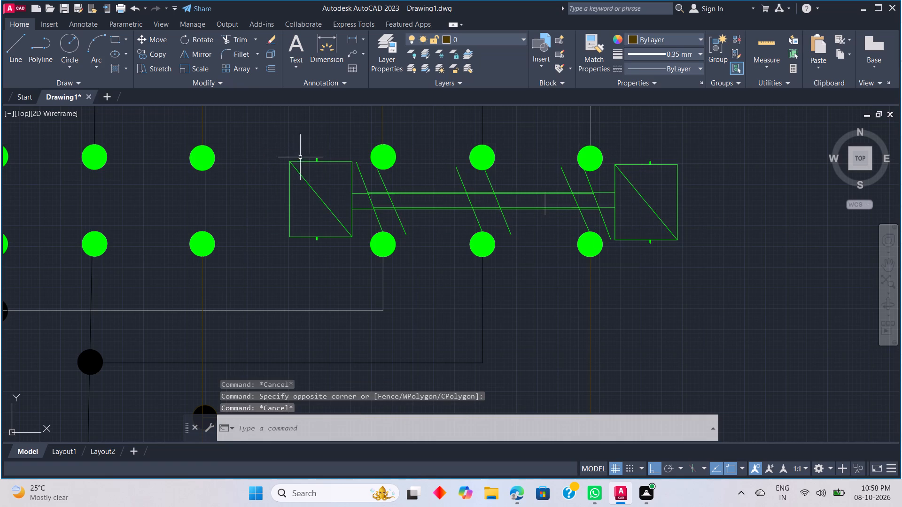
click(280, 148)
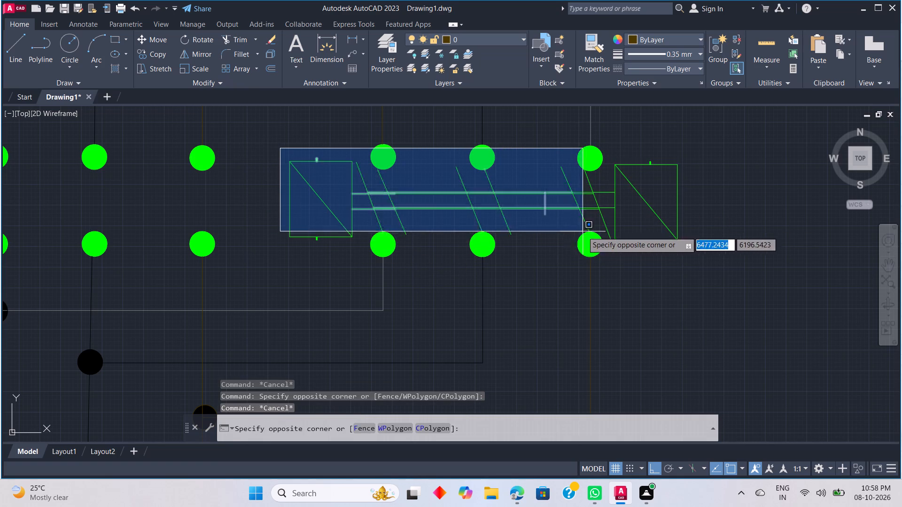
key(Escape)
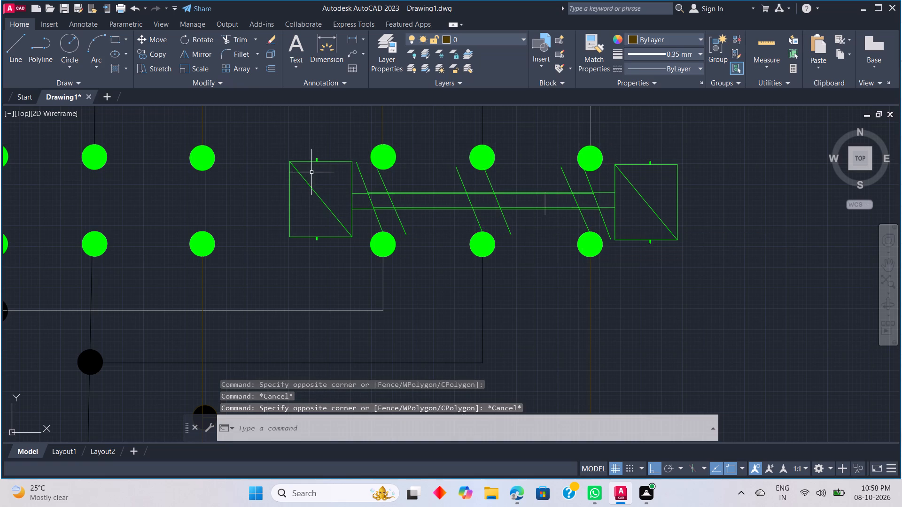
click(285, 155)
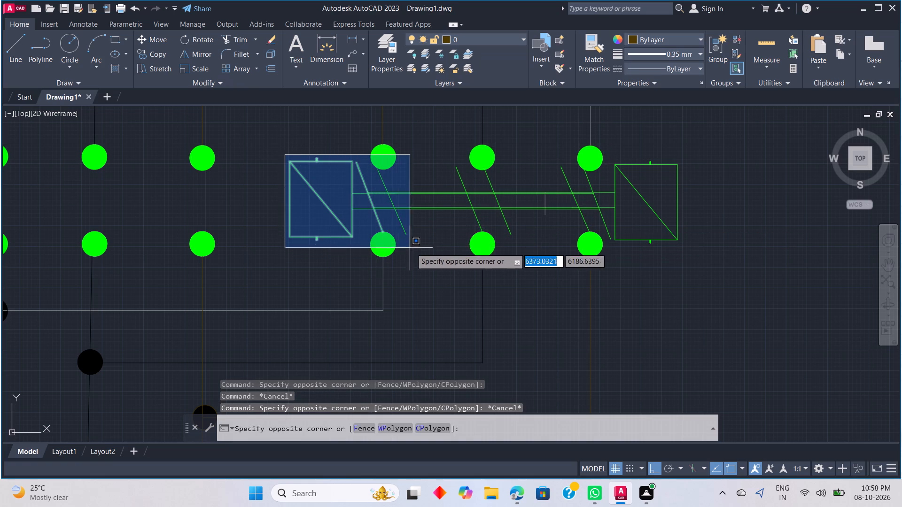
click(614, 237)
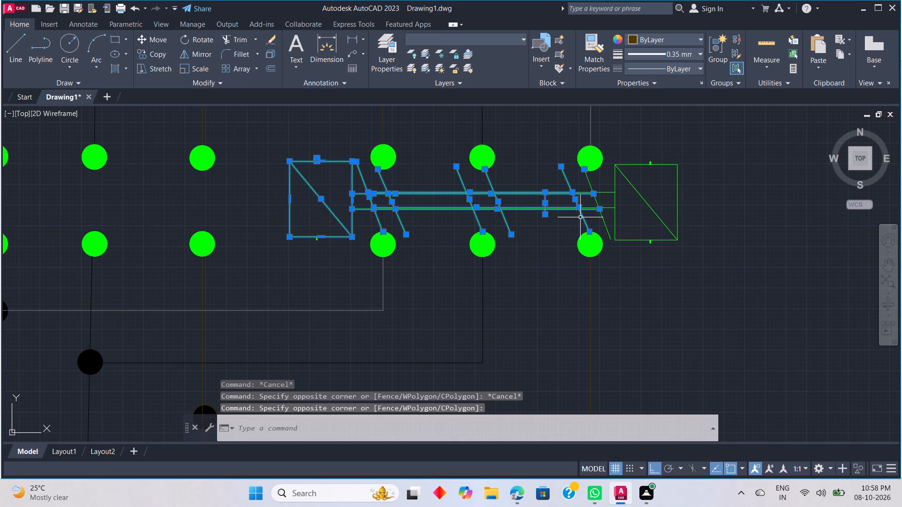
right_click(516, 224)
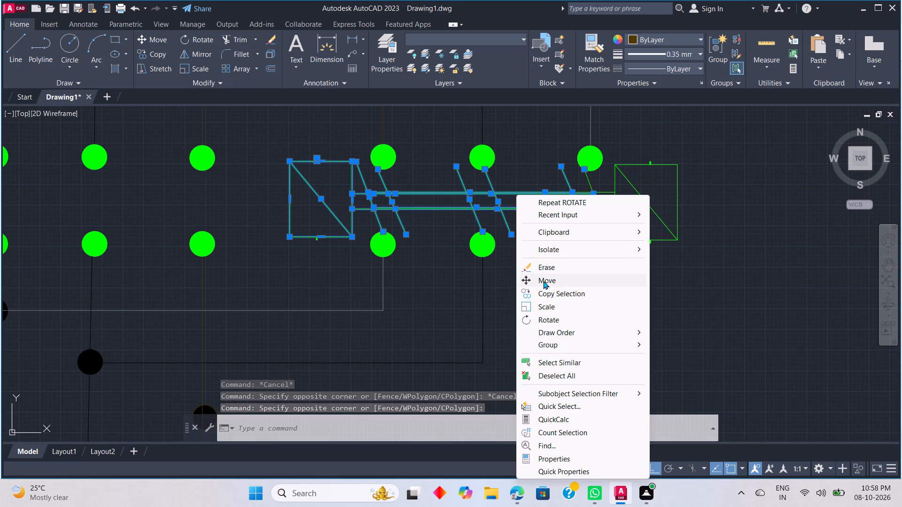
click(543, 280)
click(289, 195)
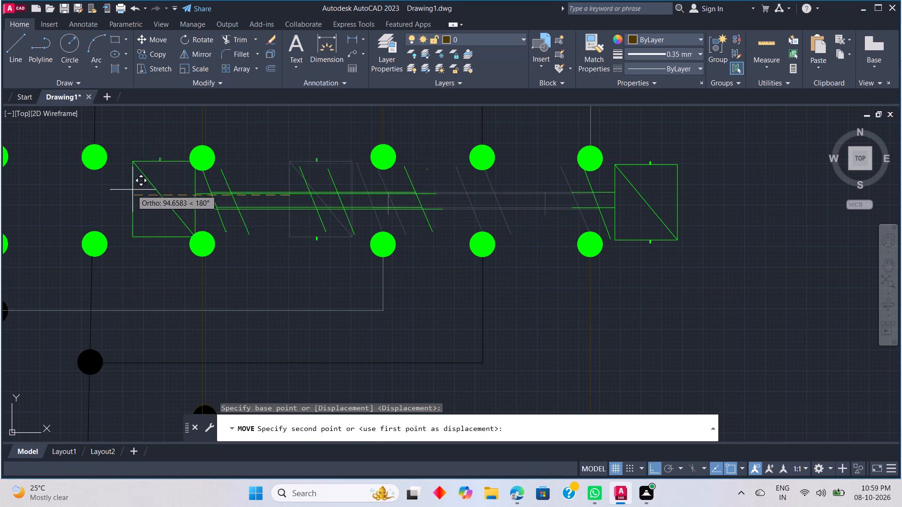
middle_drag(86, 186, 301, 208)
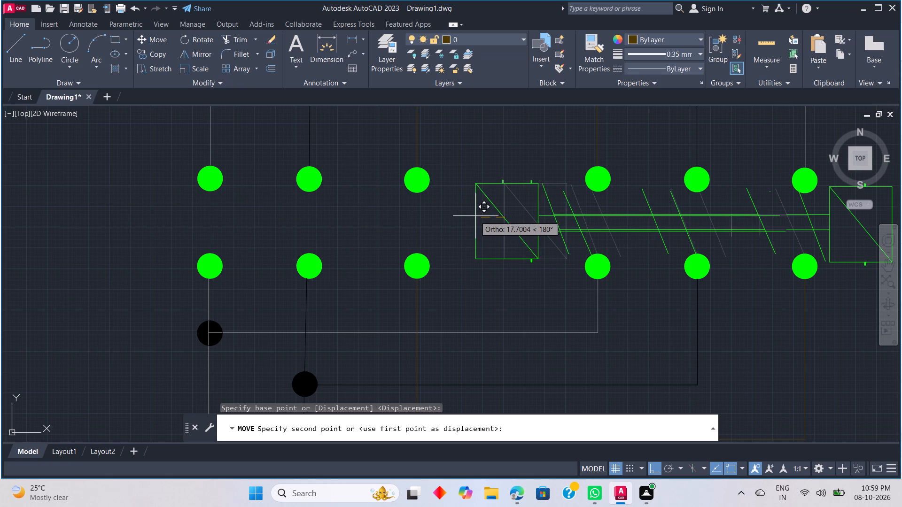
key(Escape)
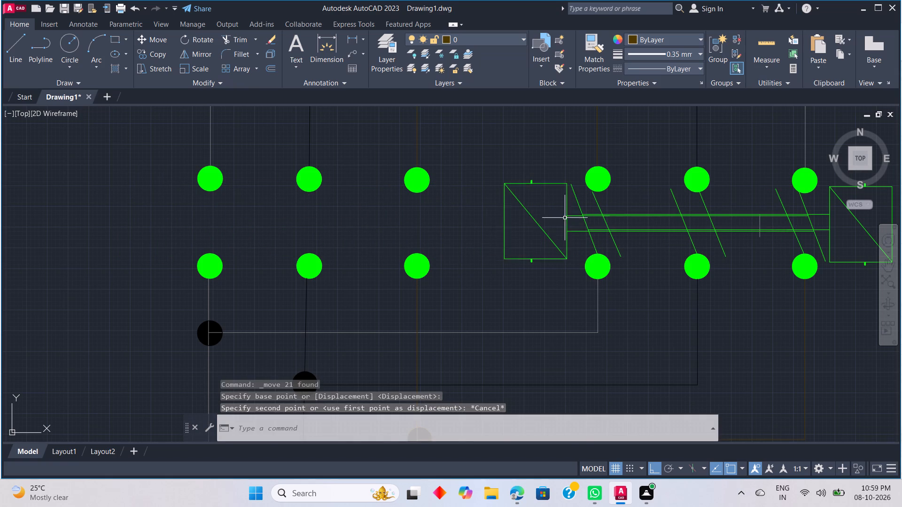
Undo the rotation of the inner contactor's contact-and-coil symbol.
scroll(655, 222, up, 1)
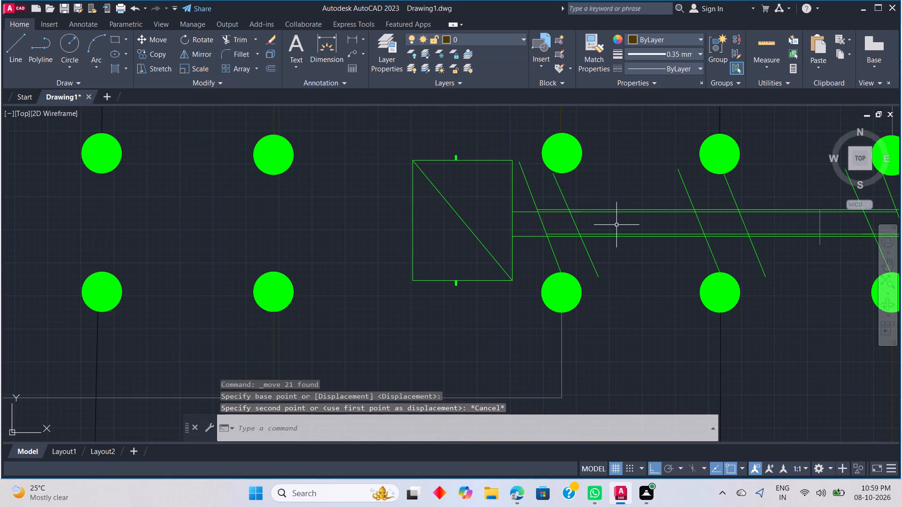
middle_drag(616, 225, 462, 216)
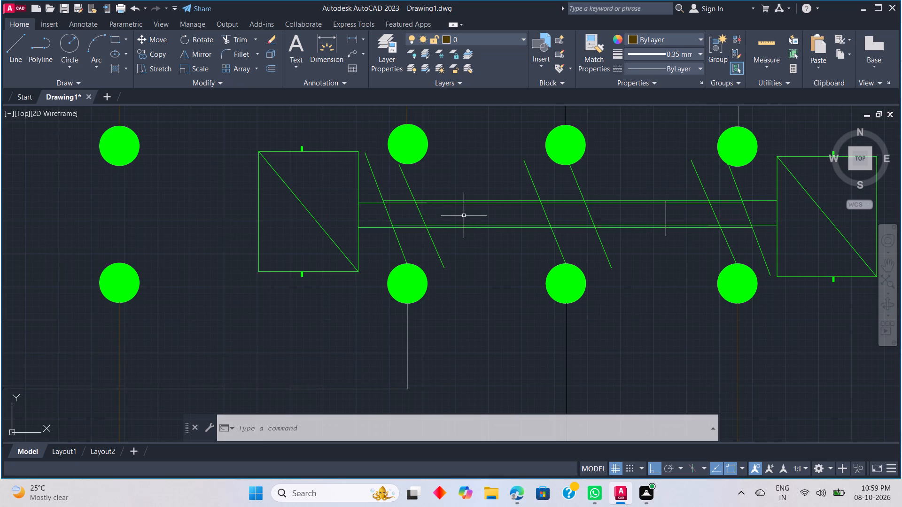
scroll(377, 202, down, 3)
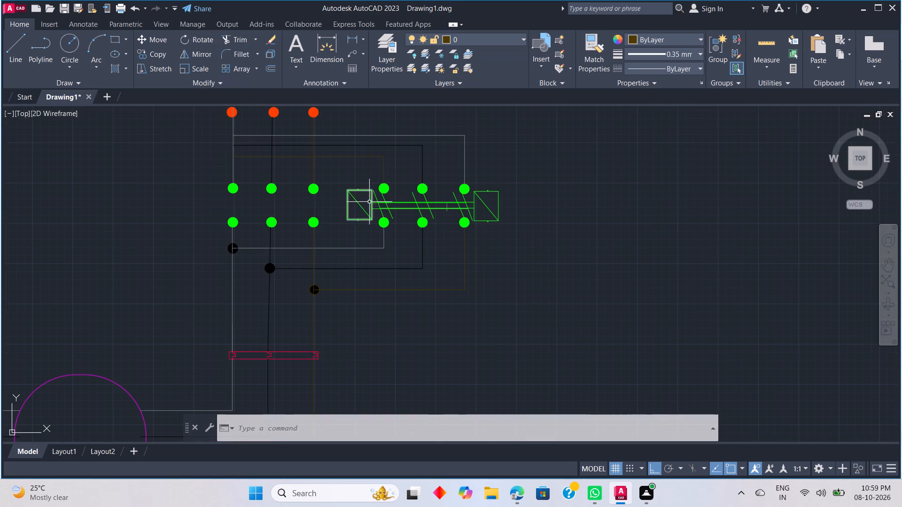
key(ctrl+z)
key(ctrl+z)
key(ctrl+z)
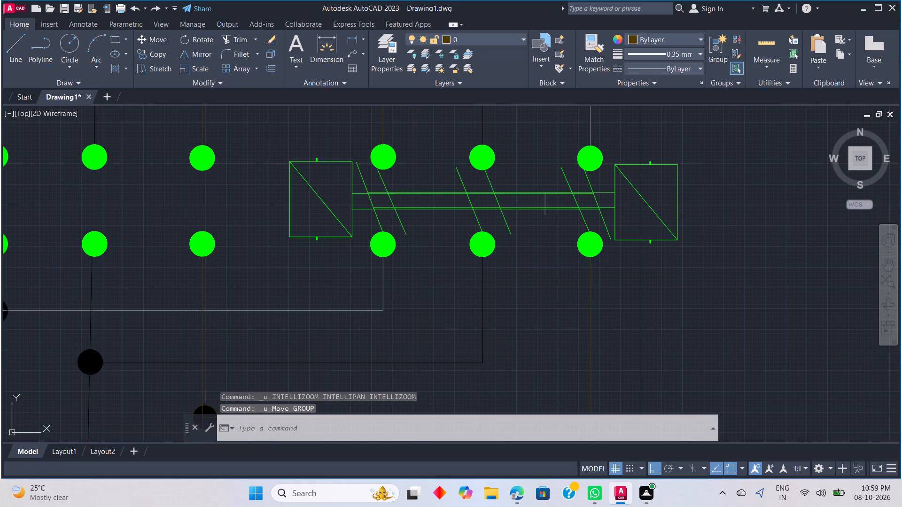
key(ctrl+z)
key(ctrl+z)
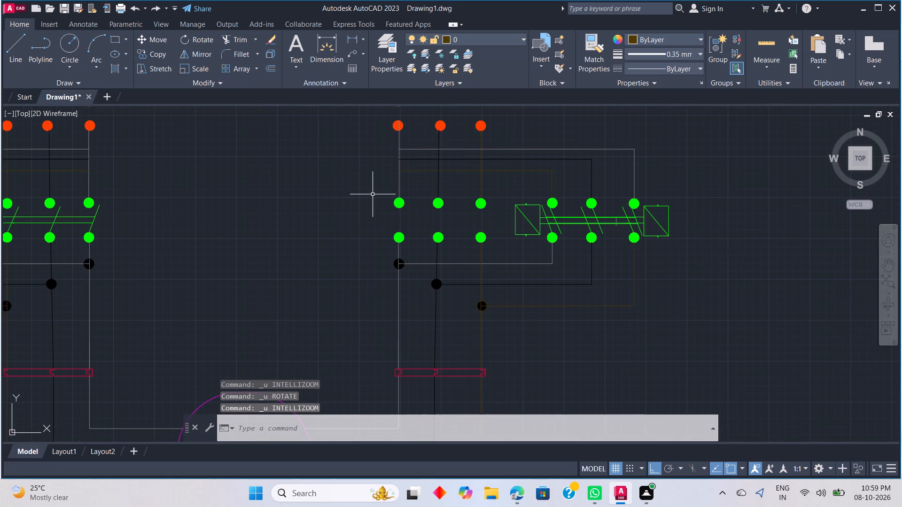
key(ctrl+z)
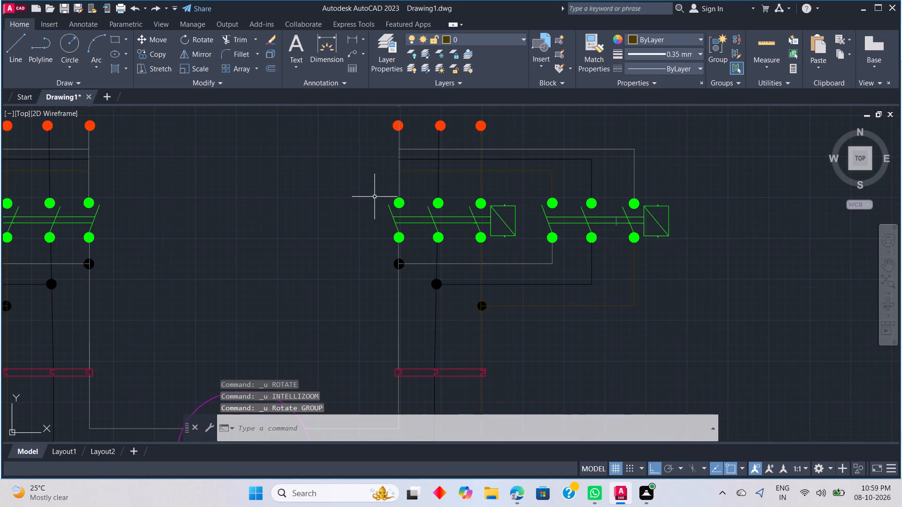
Move the outer contactor's contact-and-coil symbol in the diagram's right half horizontally outward about 249 units, clear of its terminals.
scroll(585, 228, up, 2)
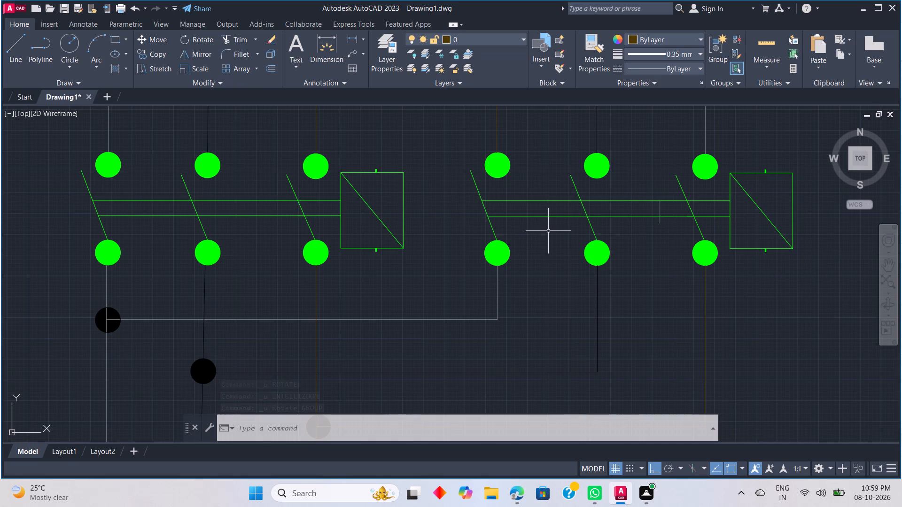
key(space)
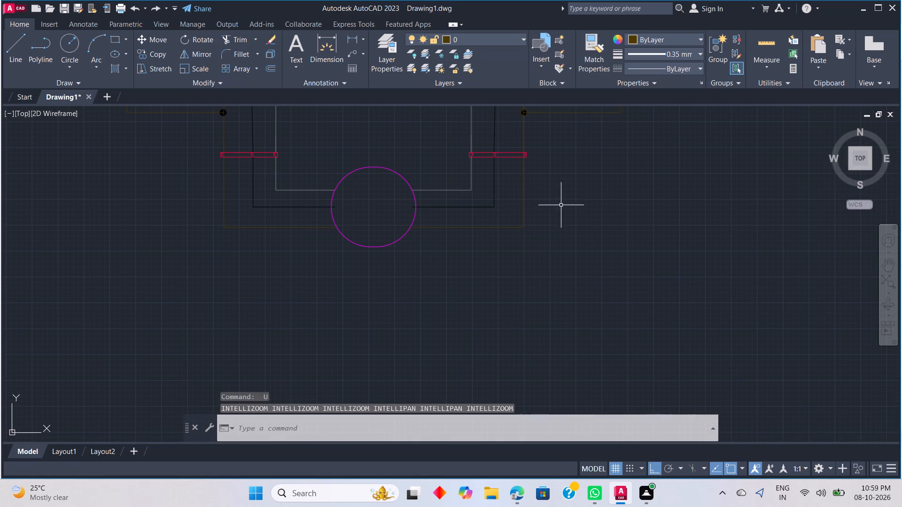
middle_drag(562, 192, 550, 233)
scroll(549, 235, down, 1)
middle_drag(547, 240, 534, 290)
scroll(541, 238, up, 2)
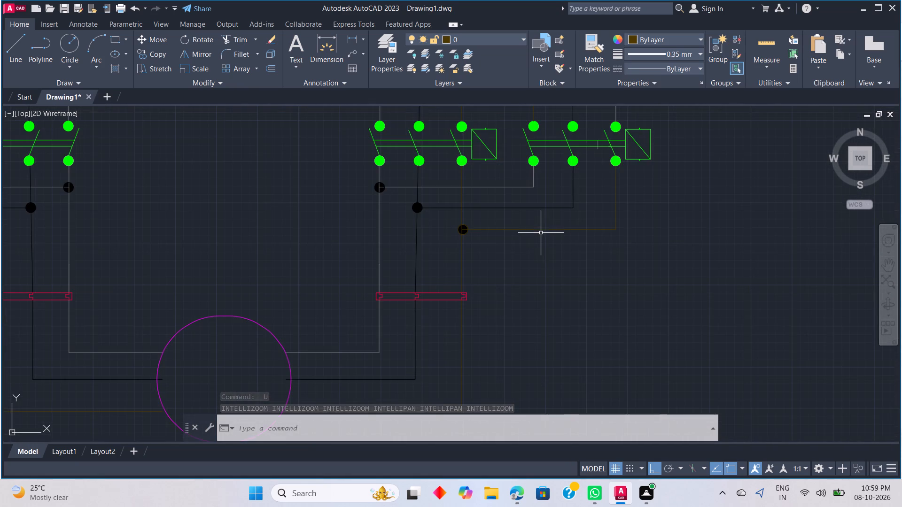
middle_drag(538, 233, 468, 321)
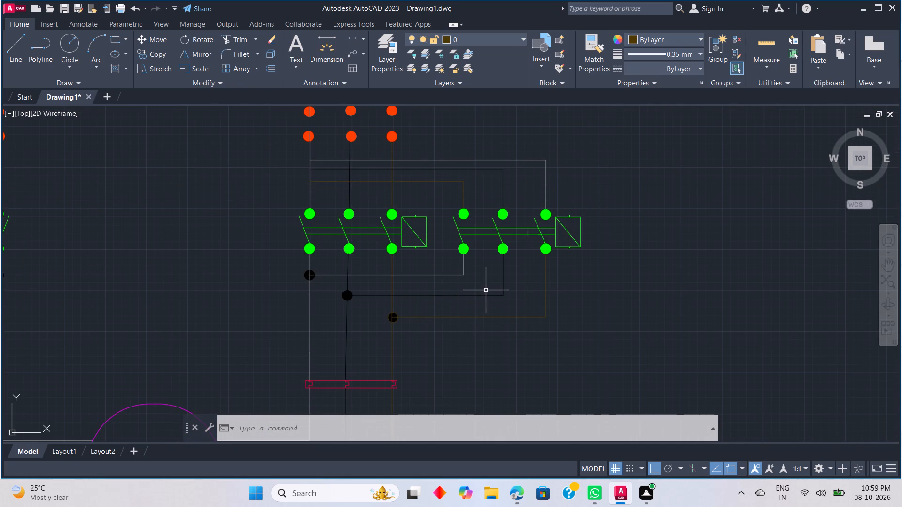
scroll(448, 220, up, 2)
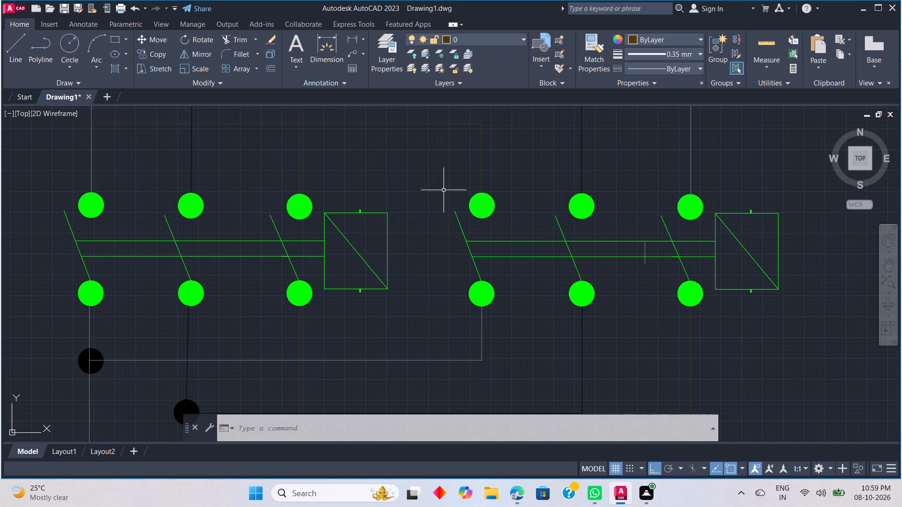
click(446, 205)
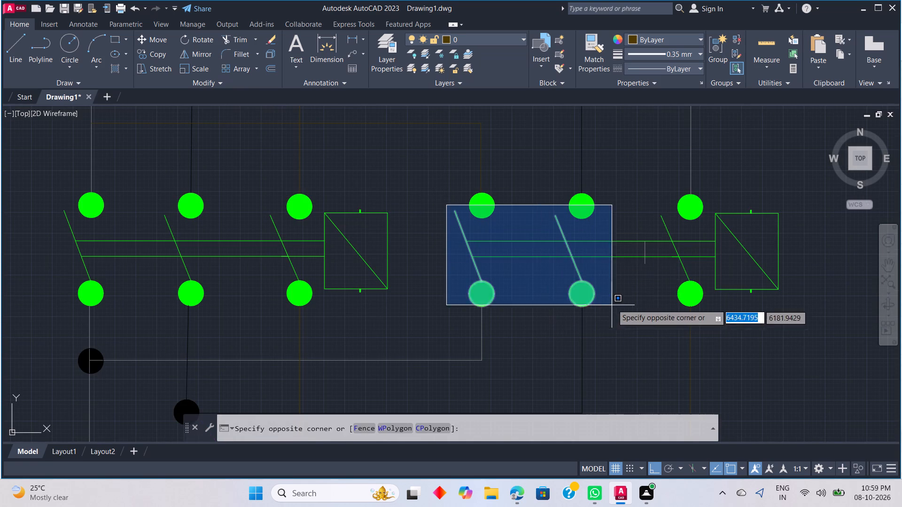
click(804, 296)
right_click(597, 254)
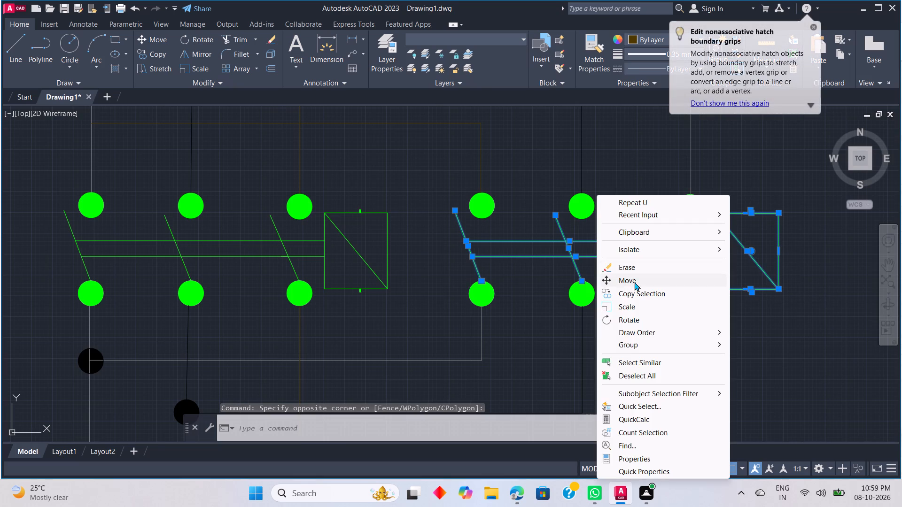
click(628, 282)
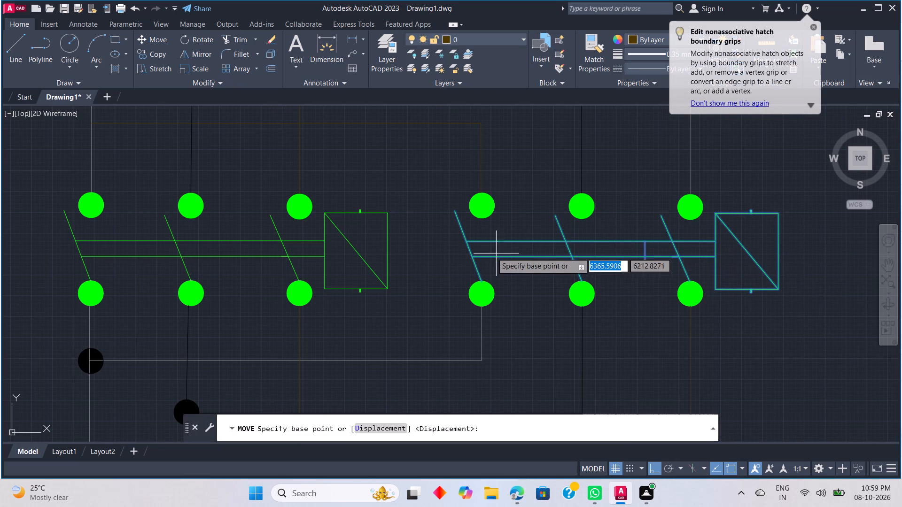
click(470, 249)
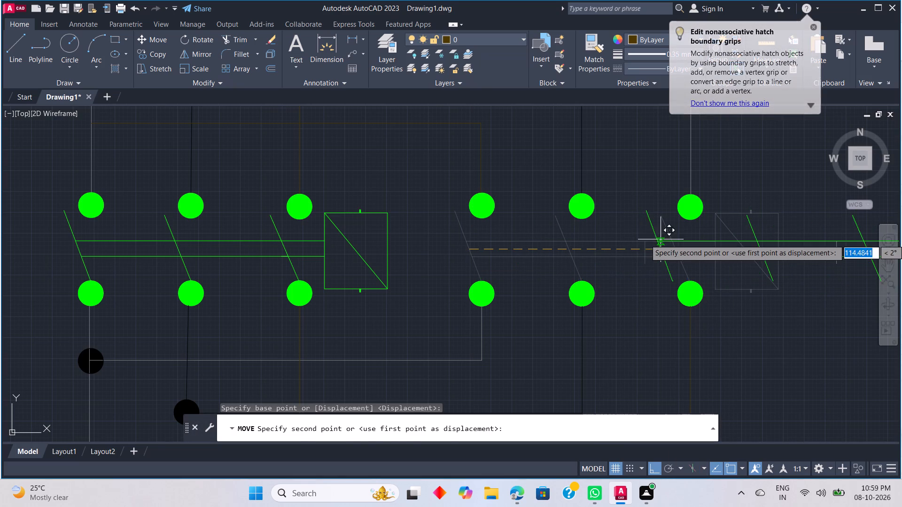
middle_drag(544, 243, 266, 218)
middle_click(266, 218)
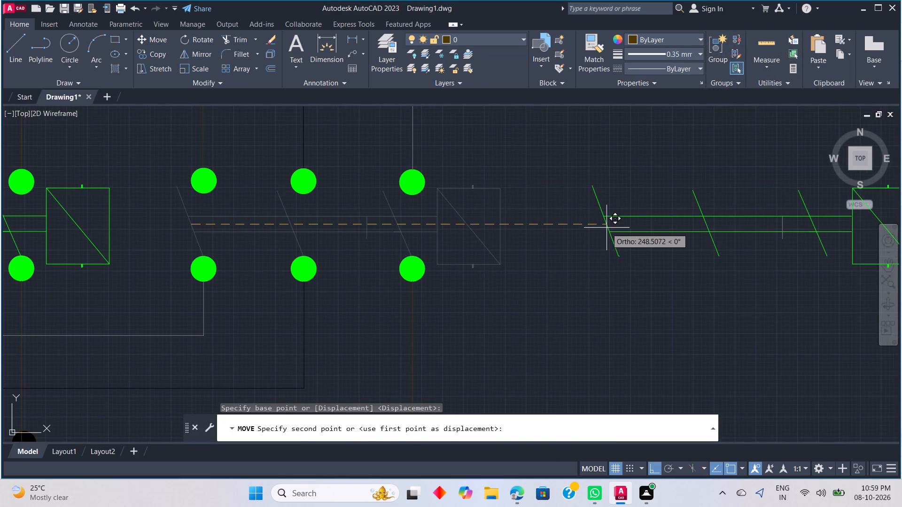
click(607, 228)
key(Escape)
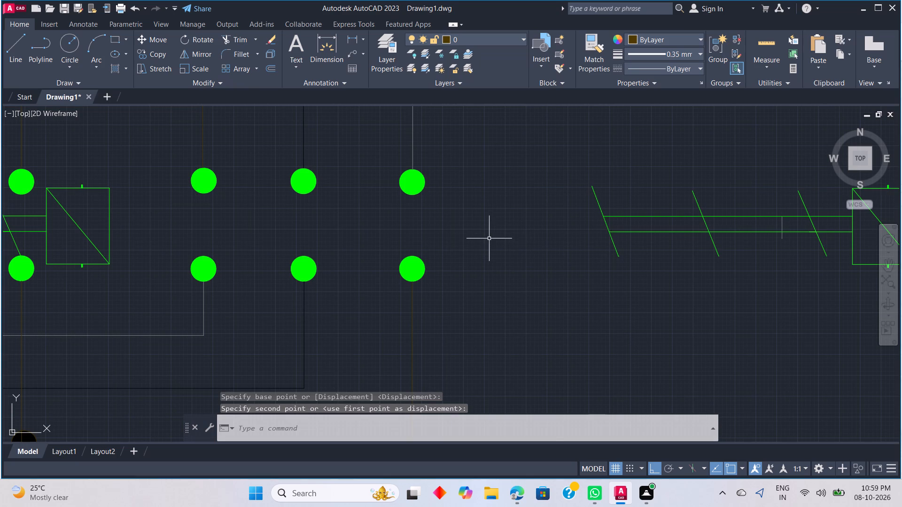
Rotate the inner contactor's contact-and-coil symbol 180° about the upper link line's end on its first contact blade.
scroll(246, 224, down, 3)
scroll(147, 221, up, 3)
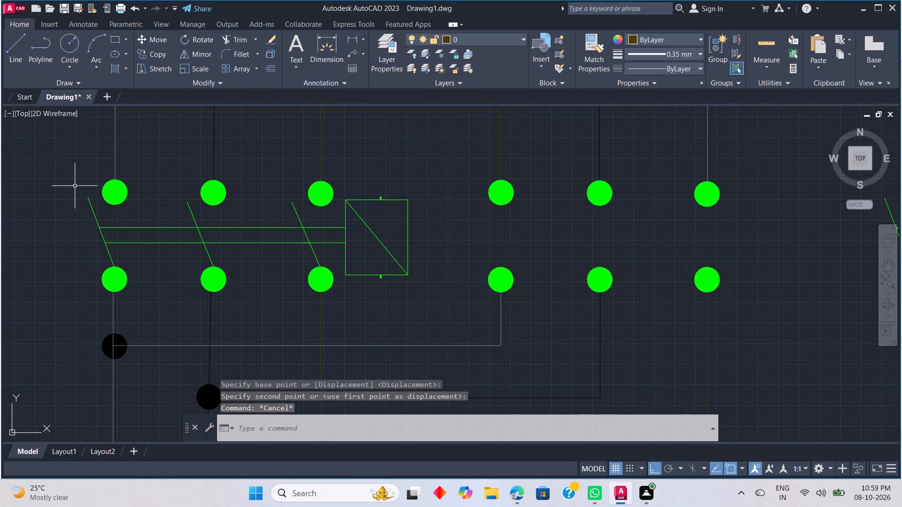
click(84, 193)
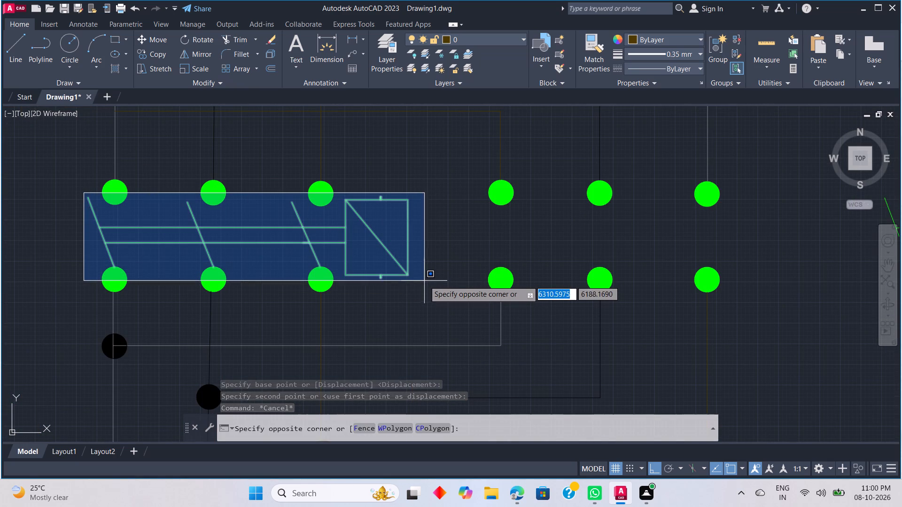
click(433, 280)
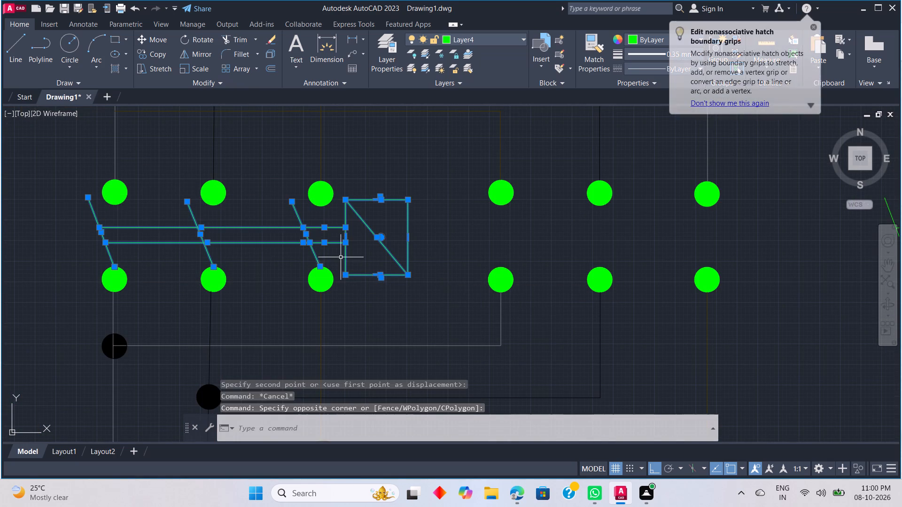
right_click(341, 257)
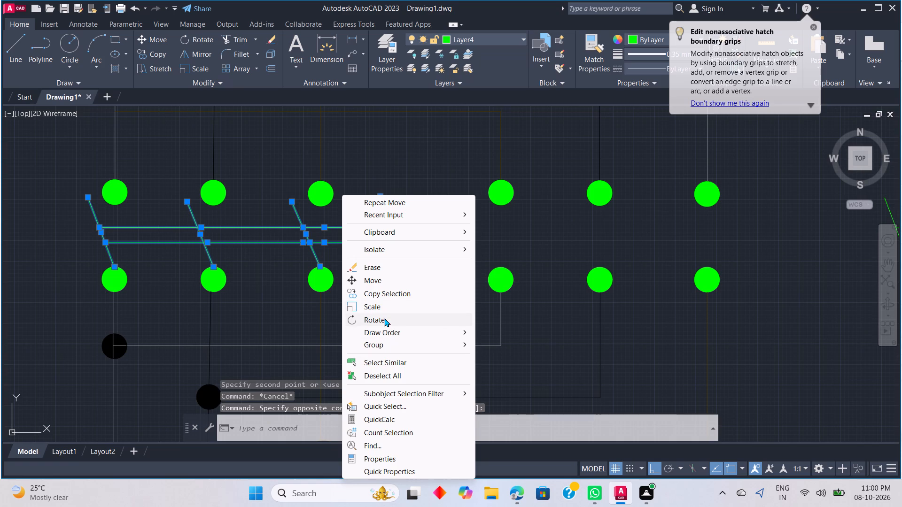
click(384, 318)
click(99, 230)
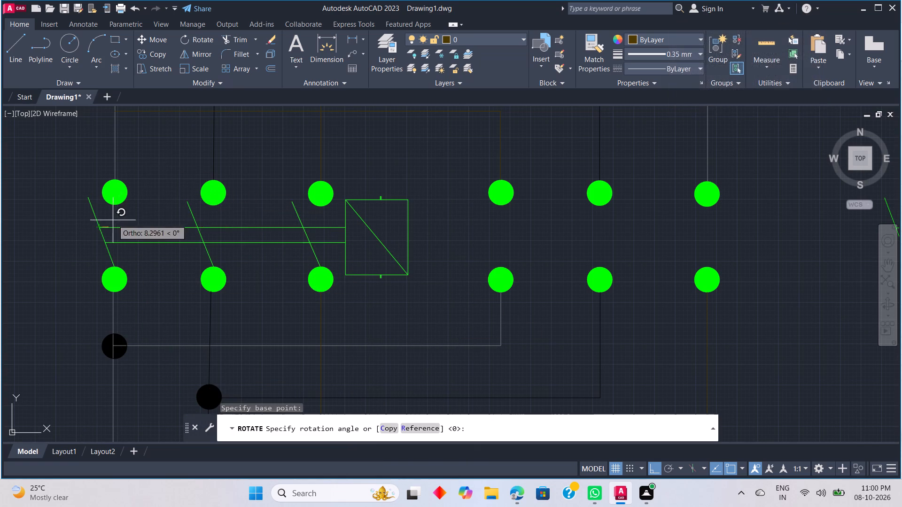
scroll(192, 211, down, 1)
middle_drag(192, 211, 346, 212)
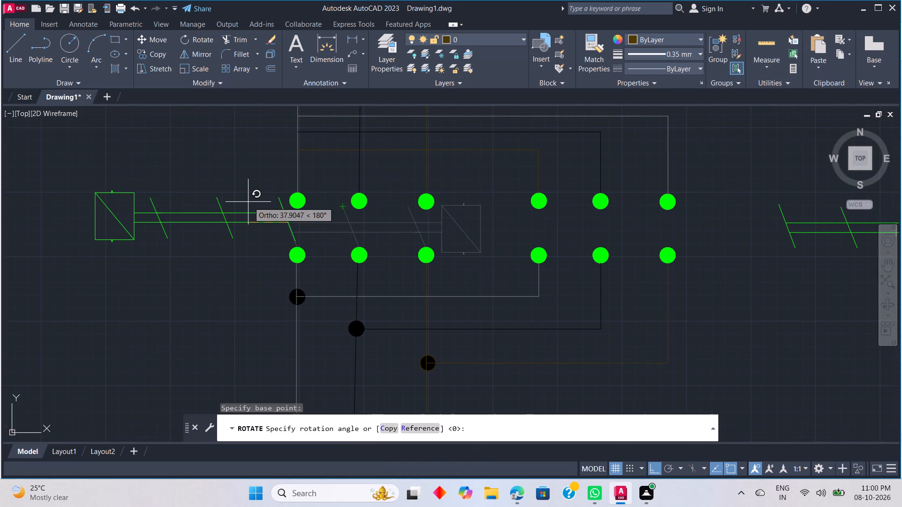
click(249, 201)
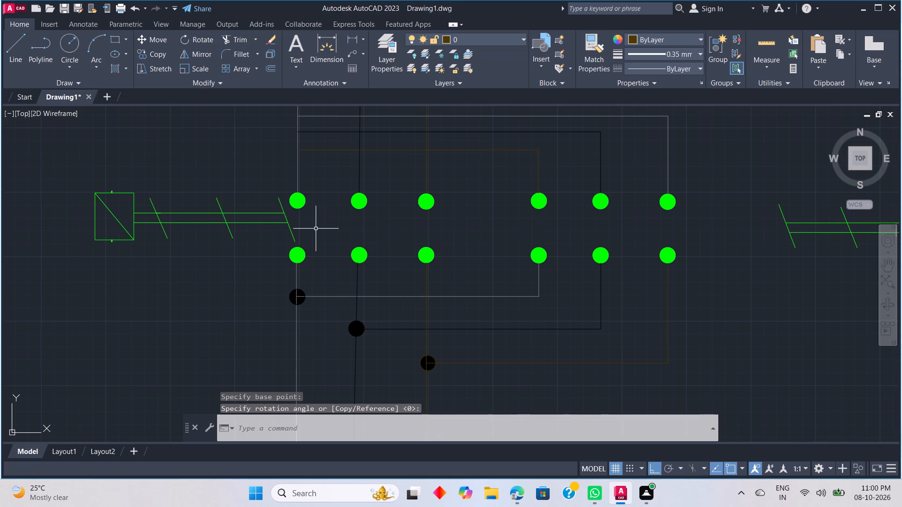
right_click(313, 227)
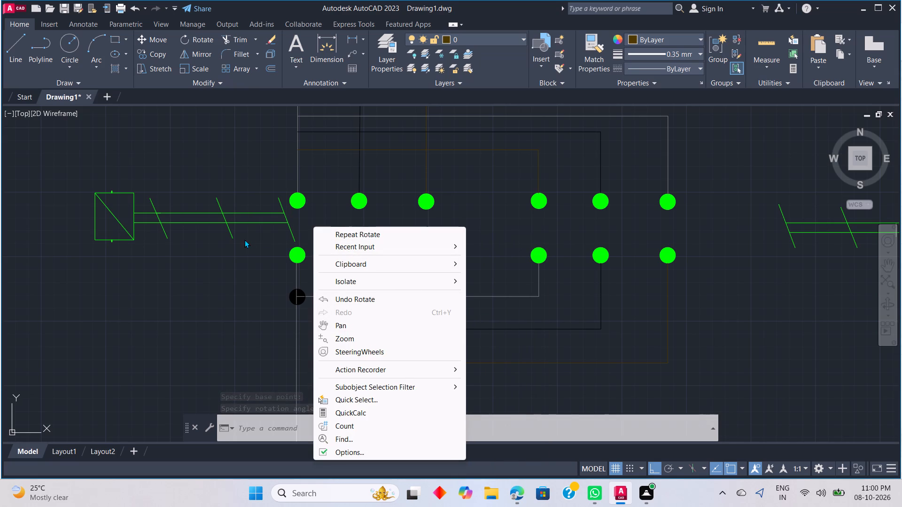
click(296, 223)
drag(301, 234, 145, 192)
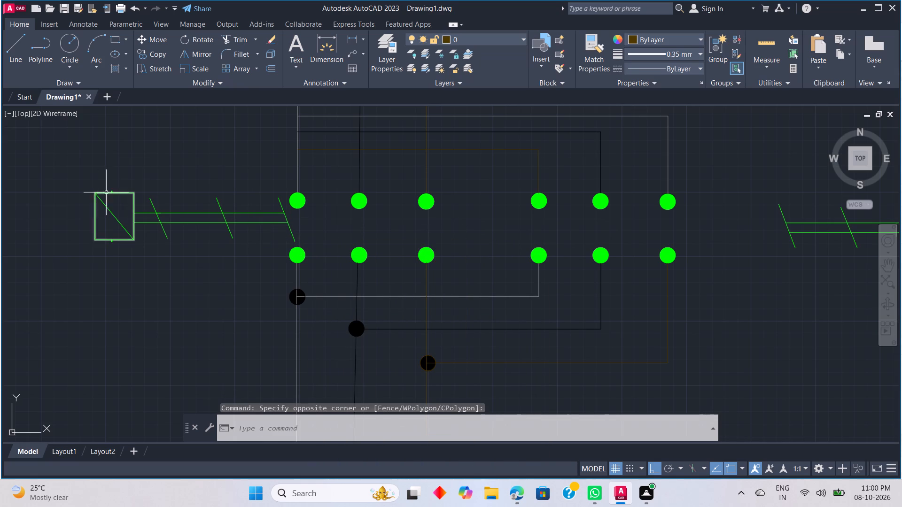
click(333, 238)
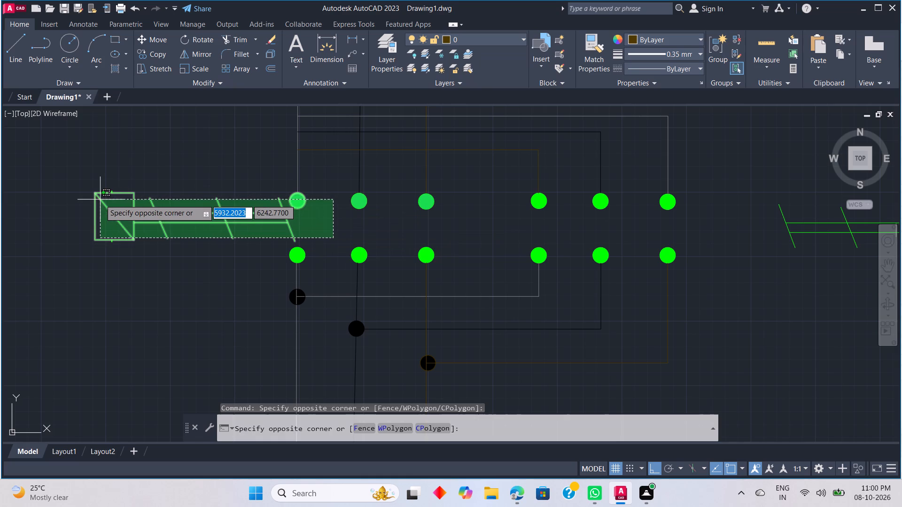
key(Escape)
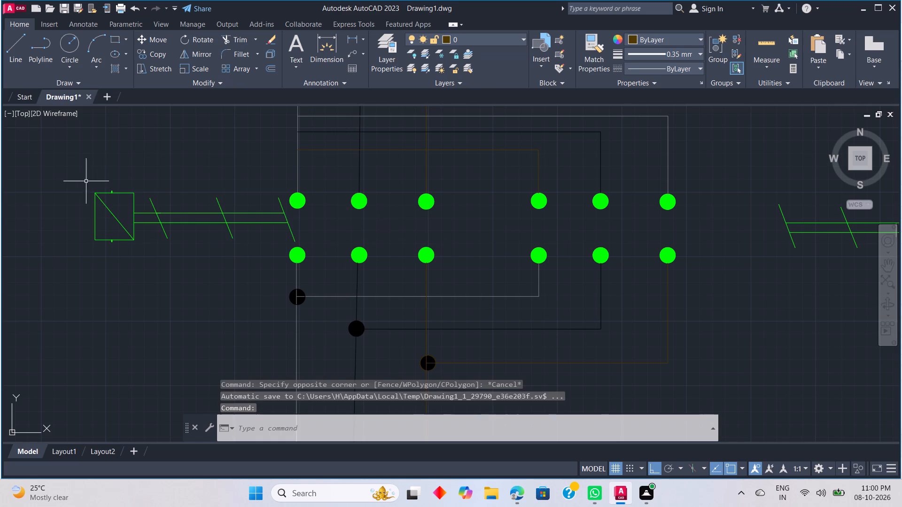
With Ortho off, move the rotated symbol onto the inner contactor's terminals, with its coil box on the side facing the diagram's centre.
drag(77, 182, 125, 195)
click(304, 251)
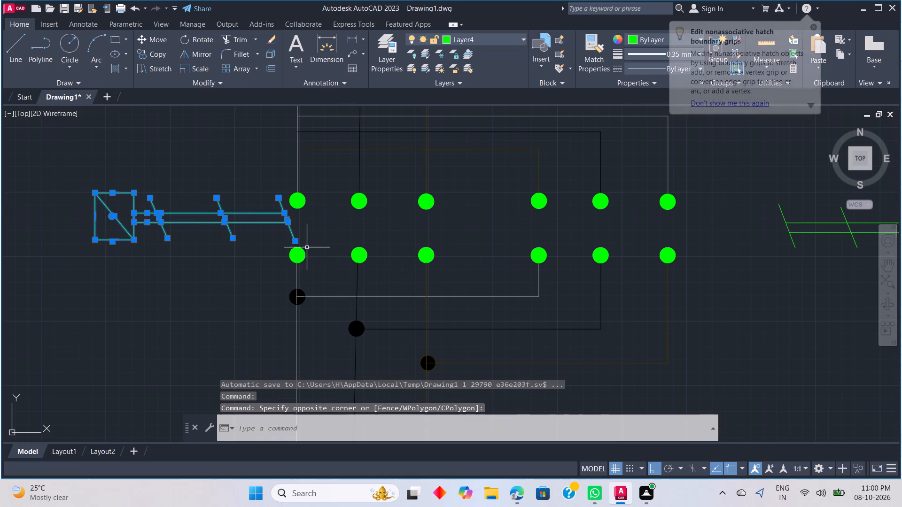
right_click(313, 231)
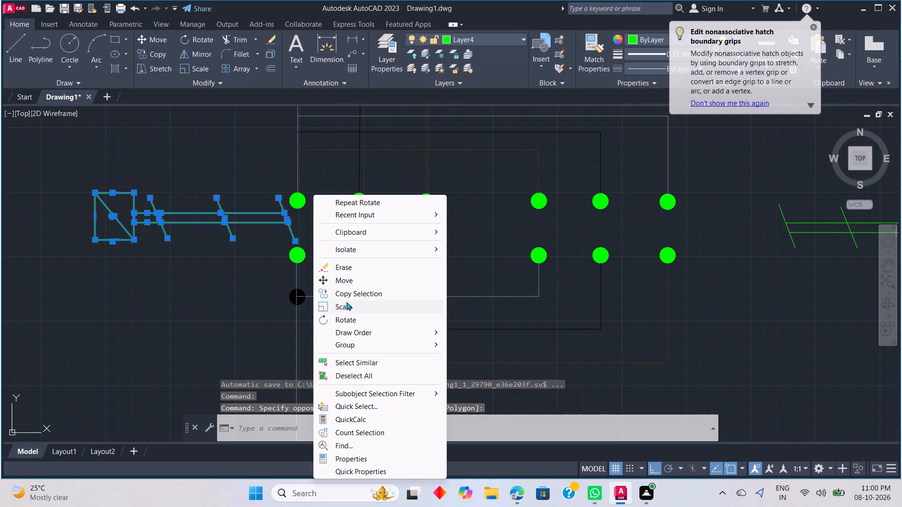
click(341, 279)
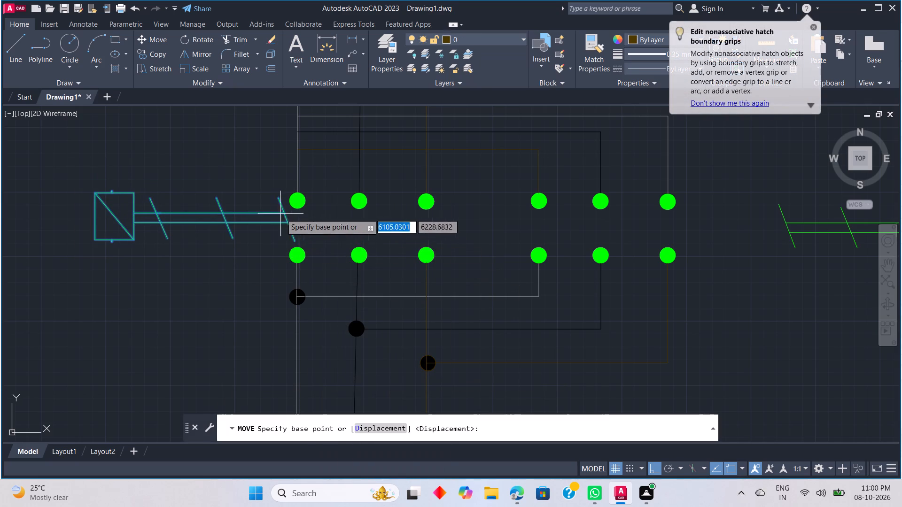
click(285, 218)
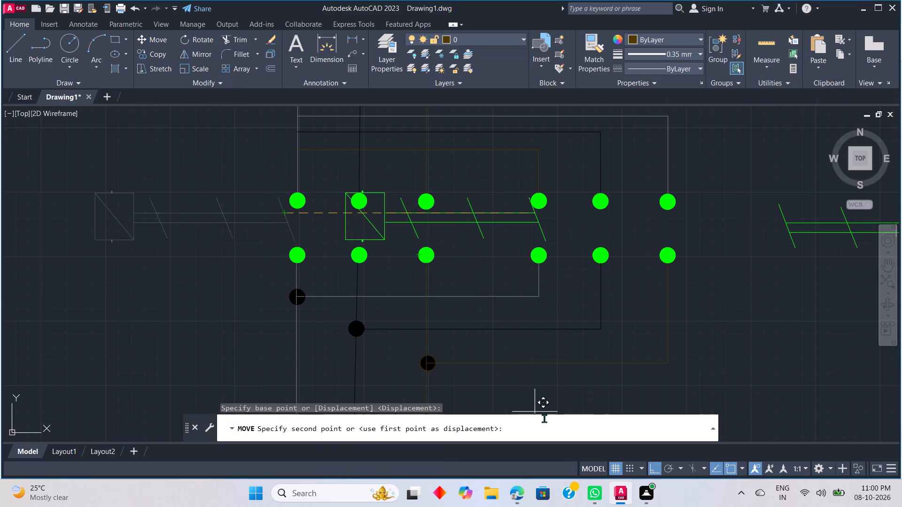
click(652, 465)
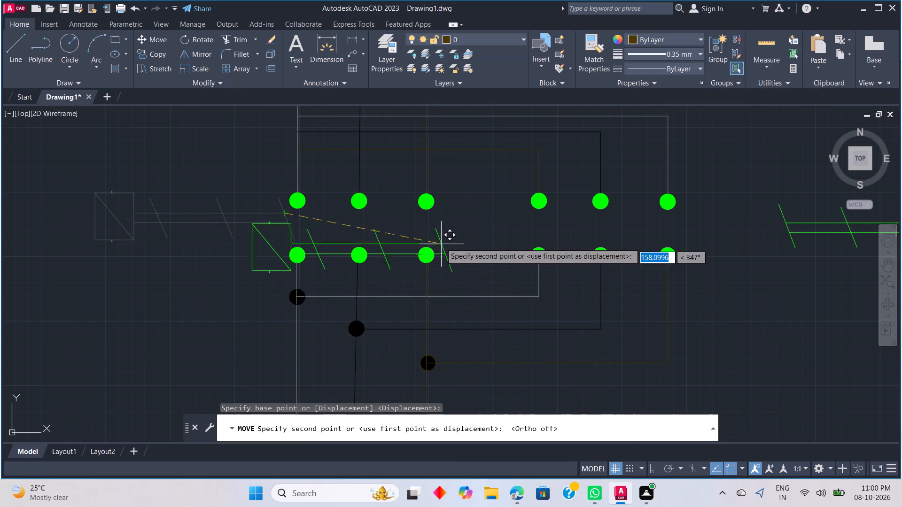
click(413, 227)
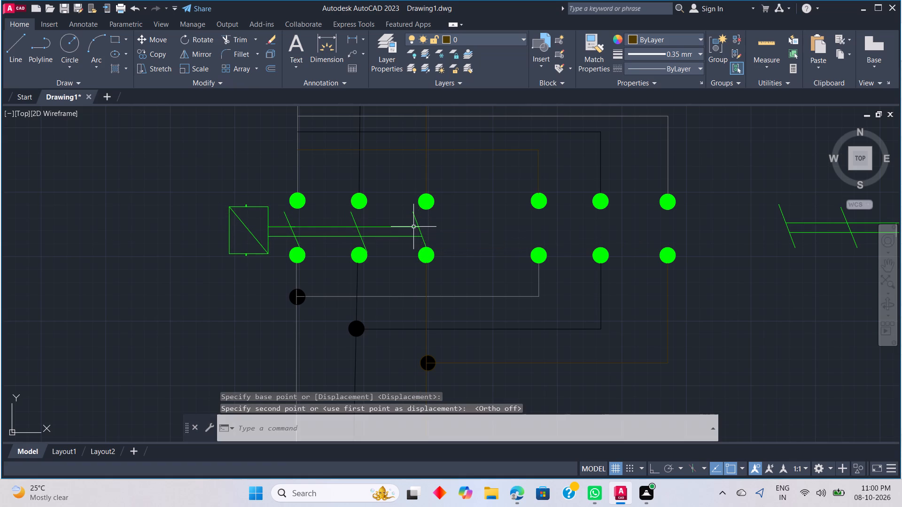
Shift the inner contactor's middle contact blade slightly down and left by its midpoint, placing its lower end on the lower terminal.
scroll(397, 249, up, 2)
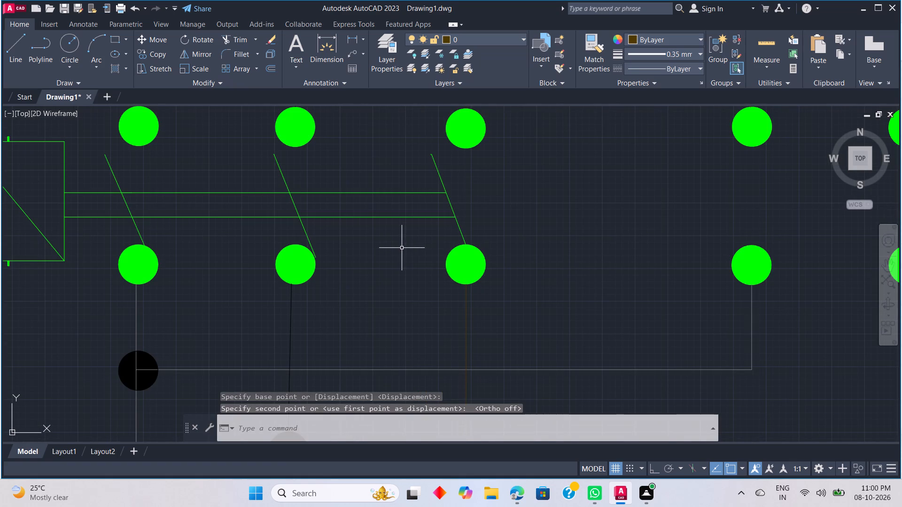
click(311, 240)
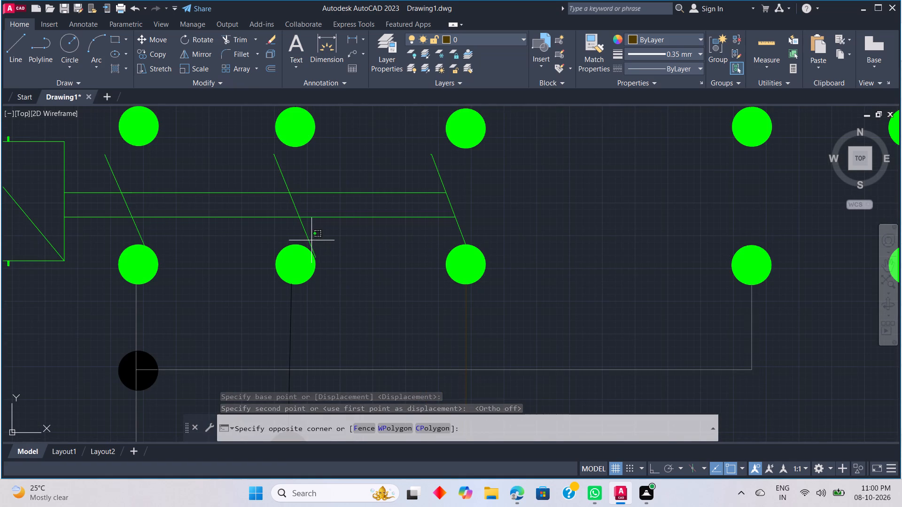
click(310, 243)
click(309, 242)
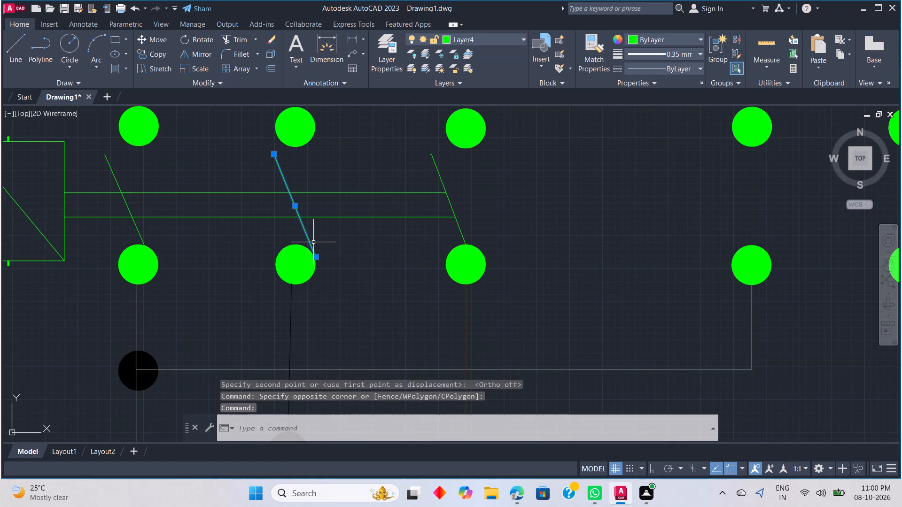
key(Left)
key(Left)
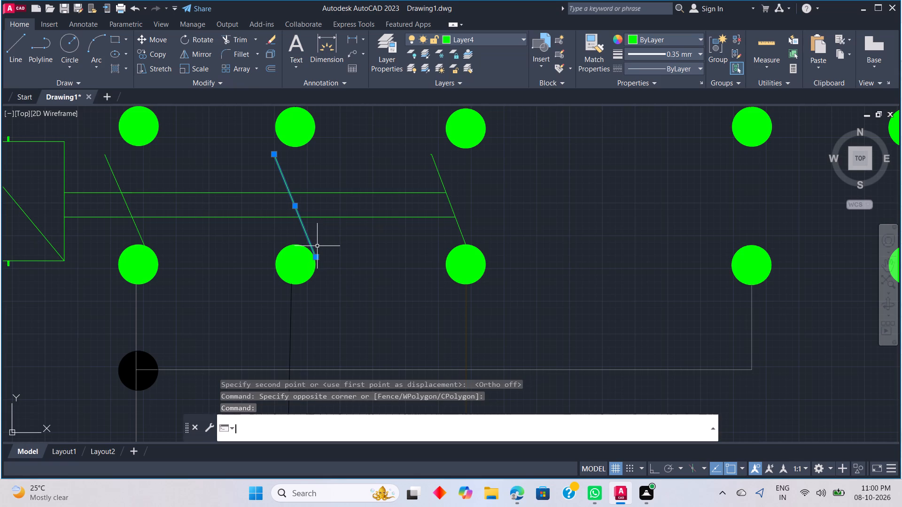
key(Left)
key(Left)
click(294, 205)
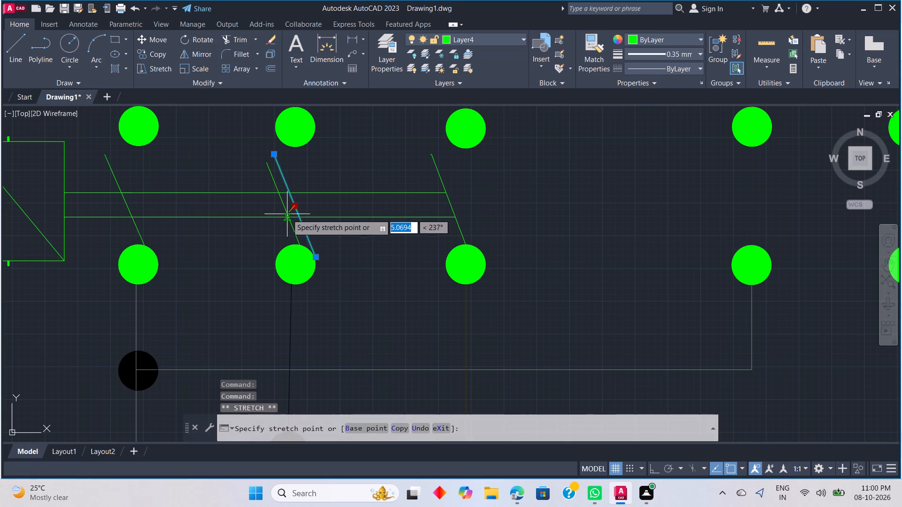
click(287, 215)
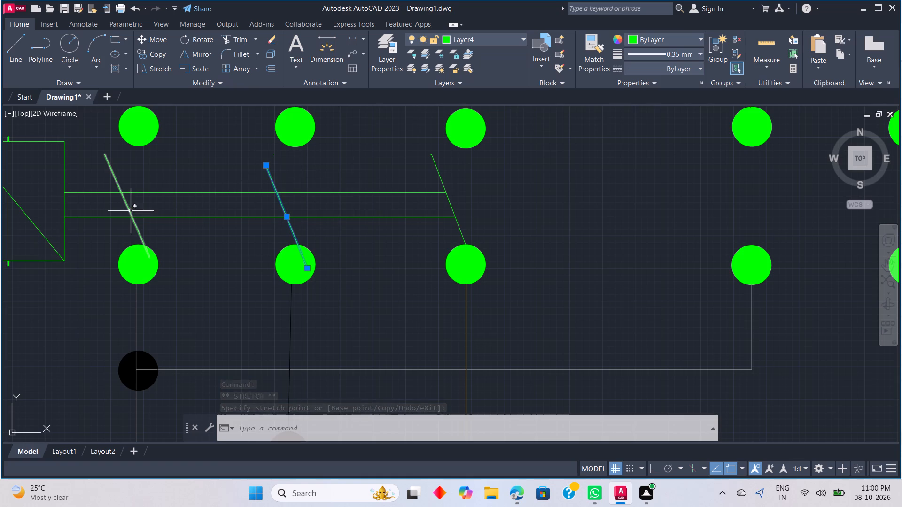
scroll(155, 282, up, 2)
scroll(269, 230, down, 1)
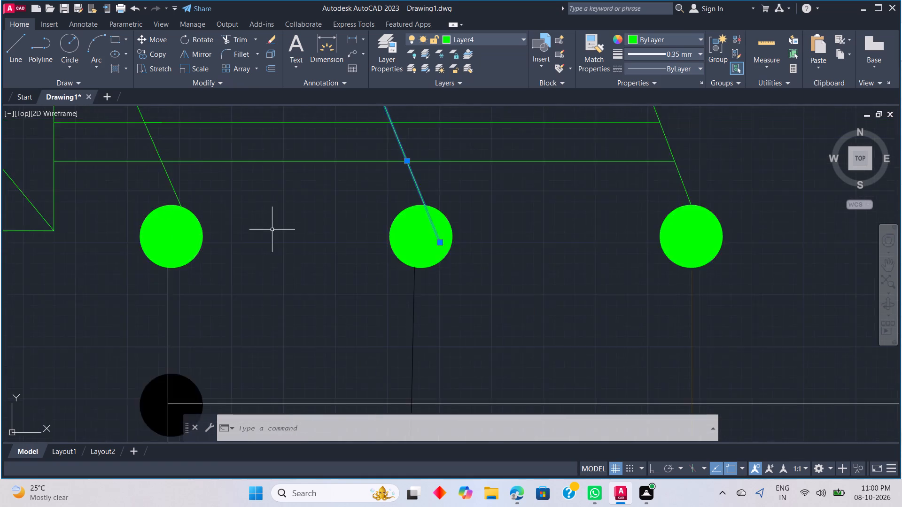
Erase the stray point just above the upper end of the inner contactor's middle contact blade.
scroll(272, 230, down, 1)
middle_drag(297, 236, 253, 307)
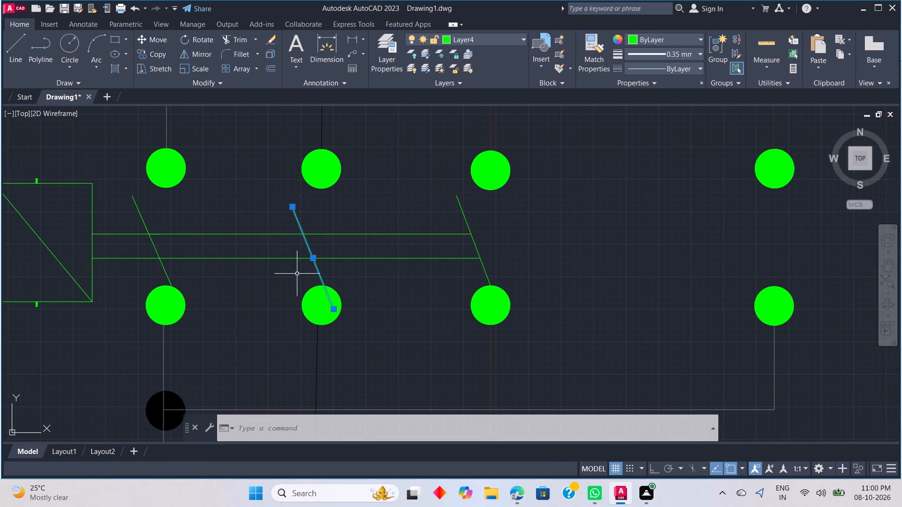
key(Escape)
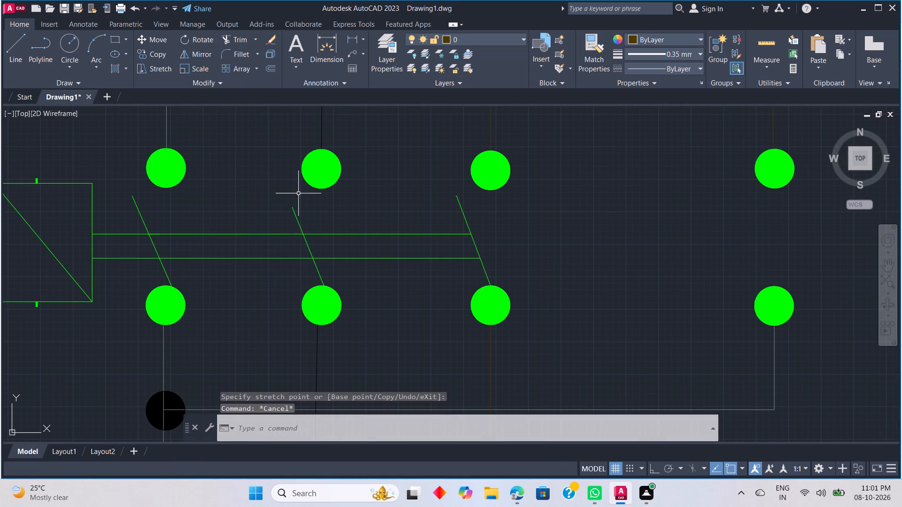
click(300, 197)
key(Delete)
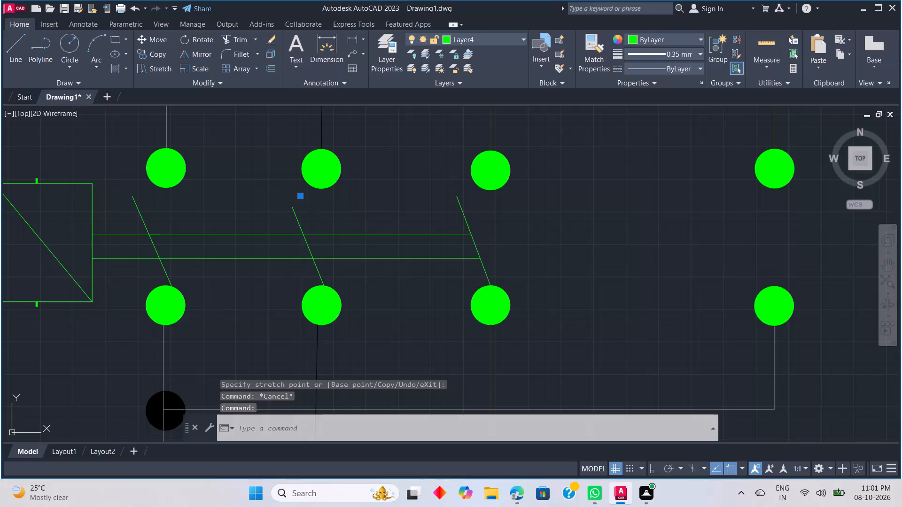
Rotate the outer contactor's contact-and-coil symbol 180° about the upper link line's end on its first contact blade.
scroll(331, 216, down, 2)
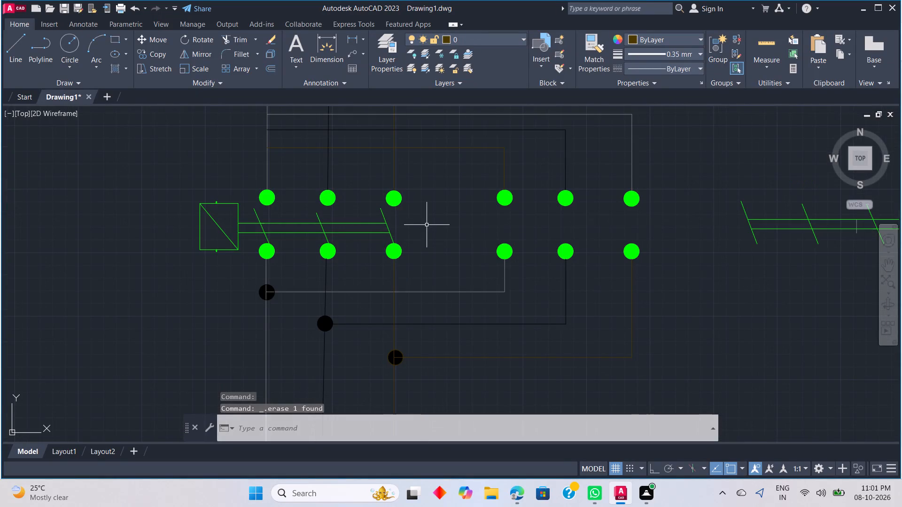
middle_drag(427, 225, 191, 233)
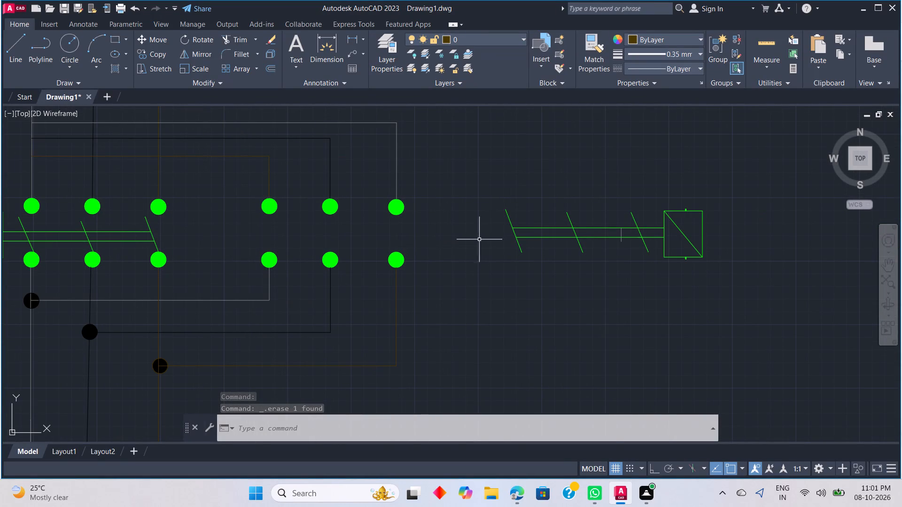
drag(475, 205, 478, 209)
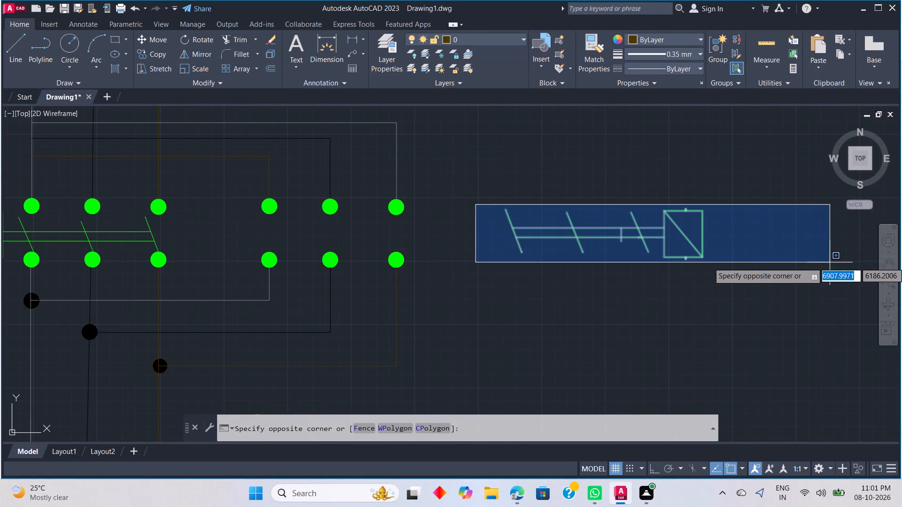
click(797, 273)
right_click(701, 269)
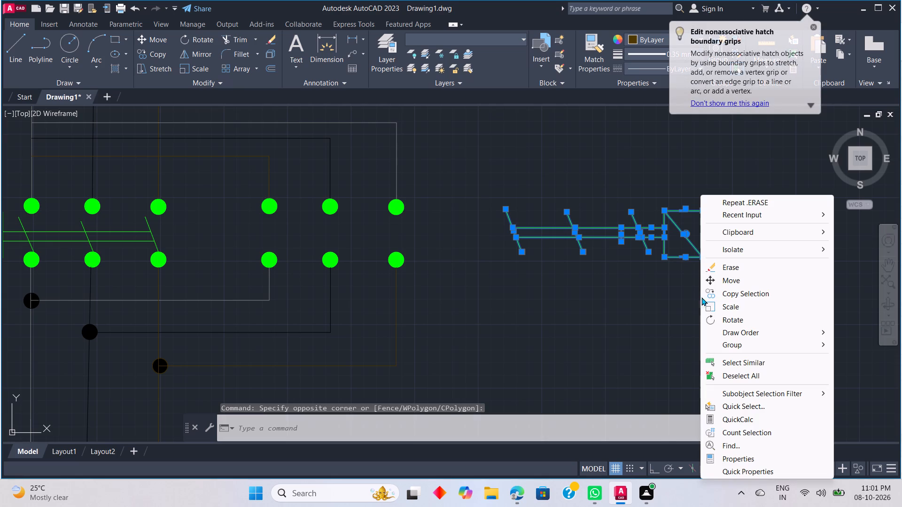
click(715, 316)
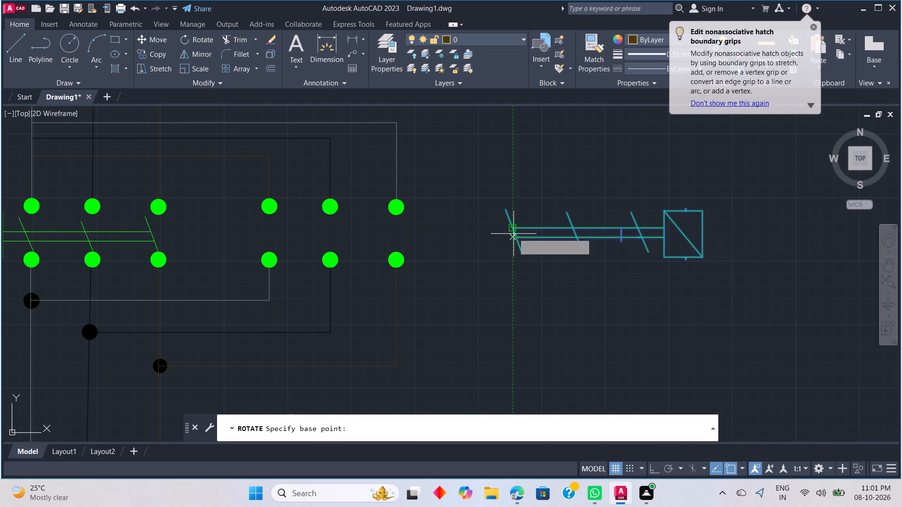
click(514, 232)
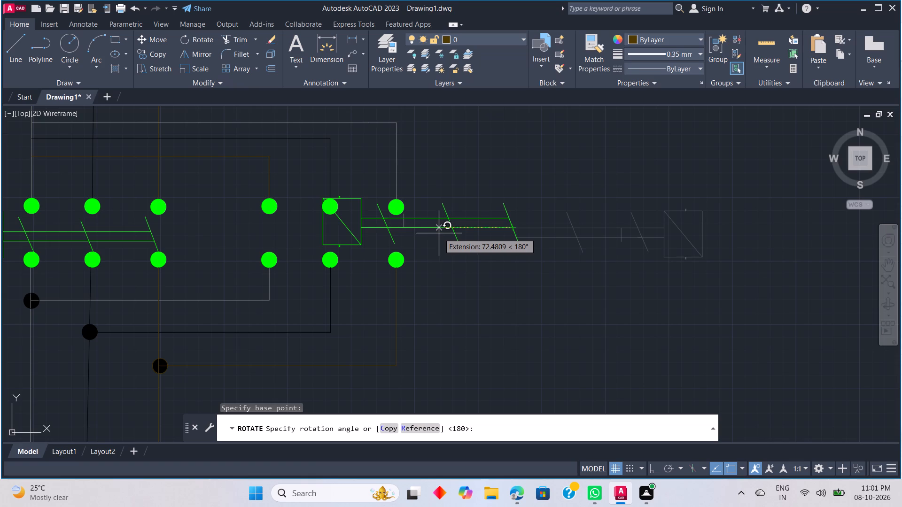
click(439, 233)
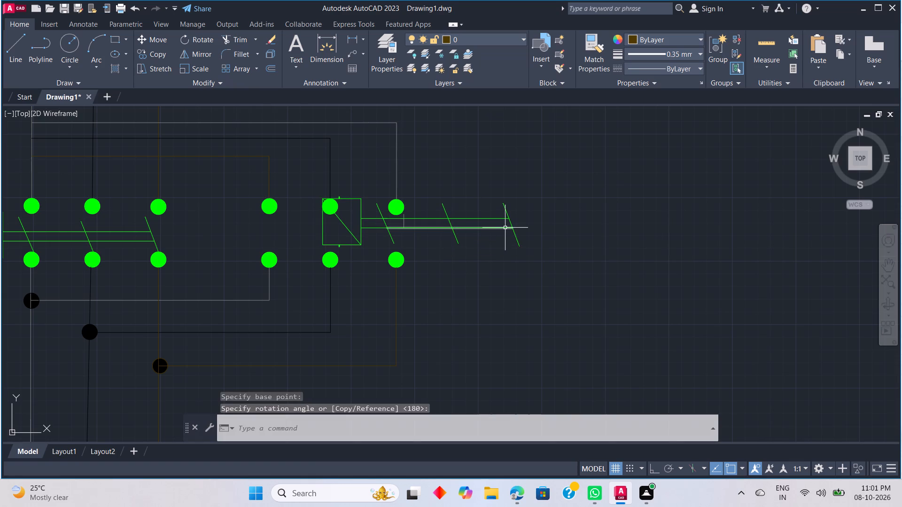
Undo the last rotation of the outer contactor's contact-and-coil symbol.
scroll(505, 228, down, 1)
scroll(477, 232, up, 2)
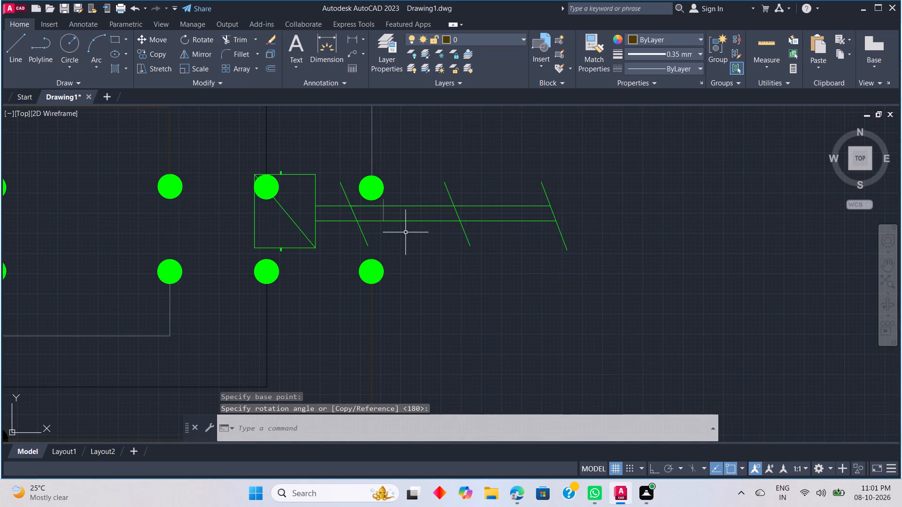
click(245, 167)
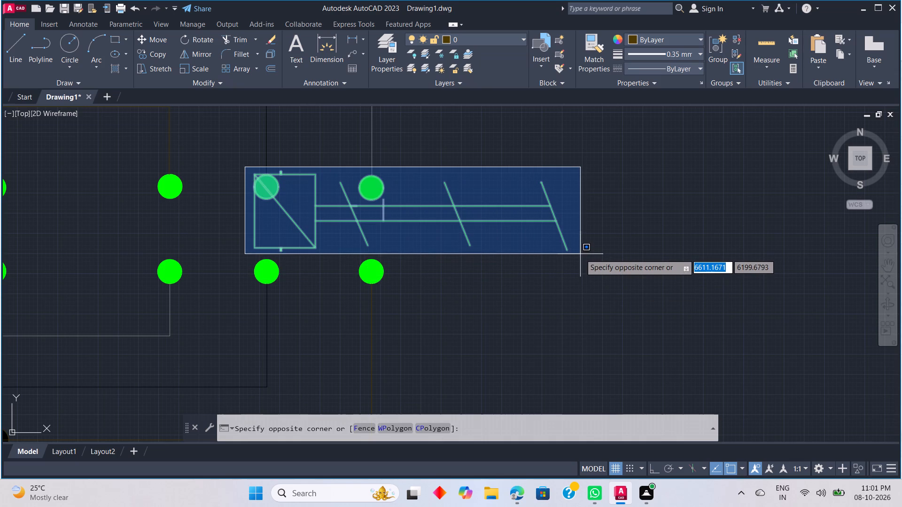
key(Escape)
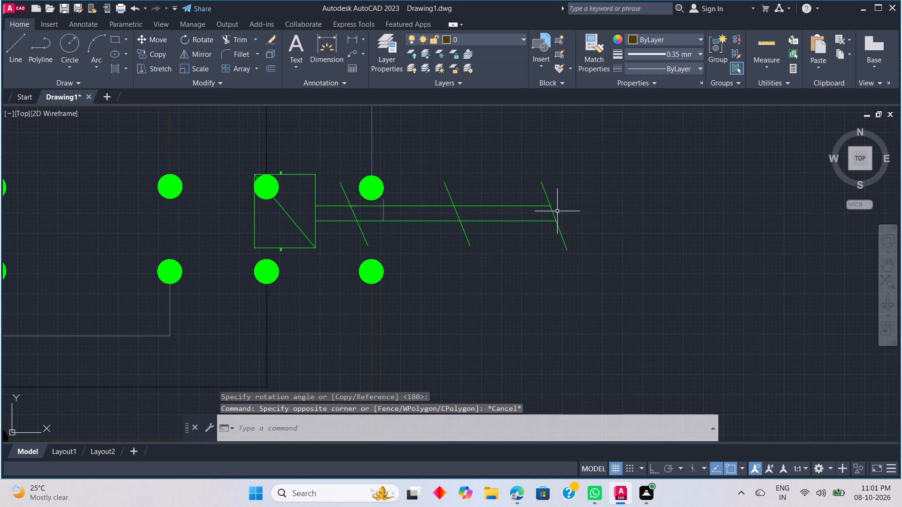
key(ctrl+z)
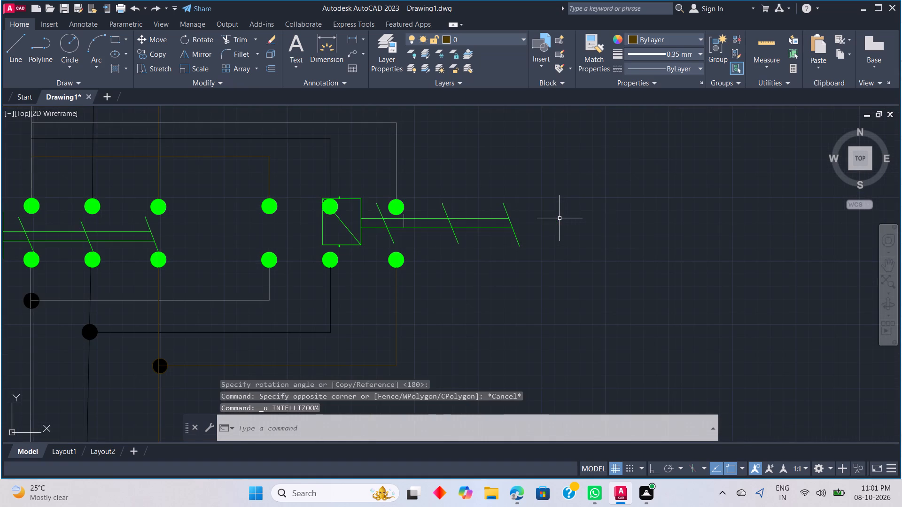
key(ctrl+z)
Move the outer contactor's contact-and-coil symbol farther outward from its terminals, using the coil box's outer edge as base point.
drag(485, 202, 519, 223)
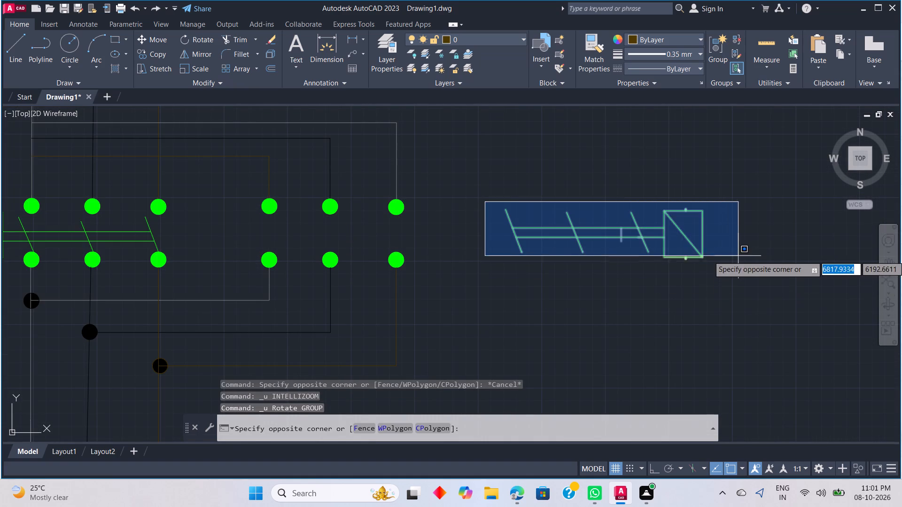
click(747, 263)
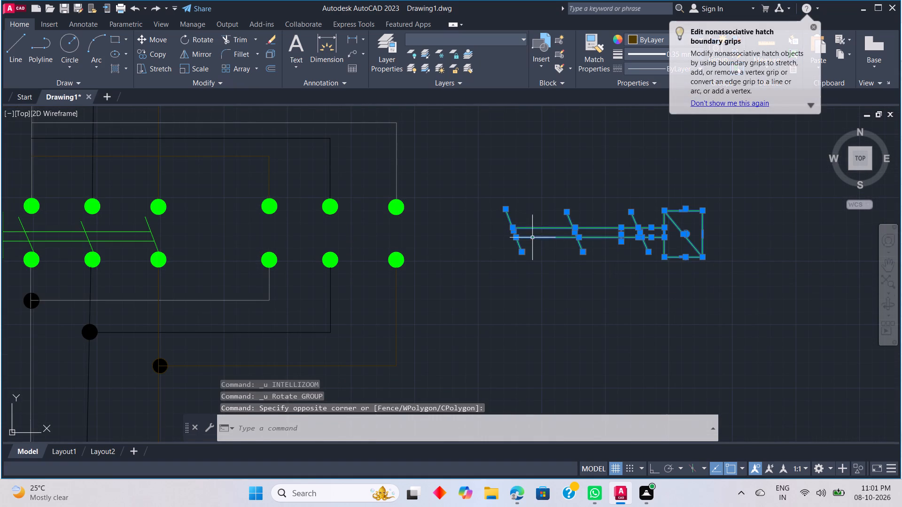
right_click(528, 236)
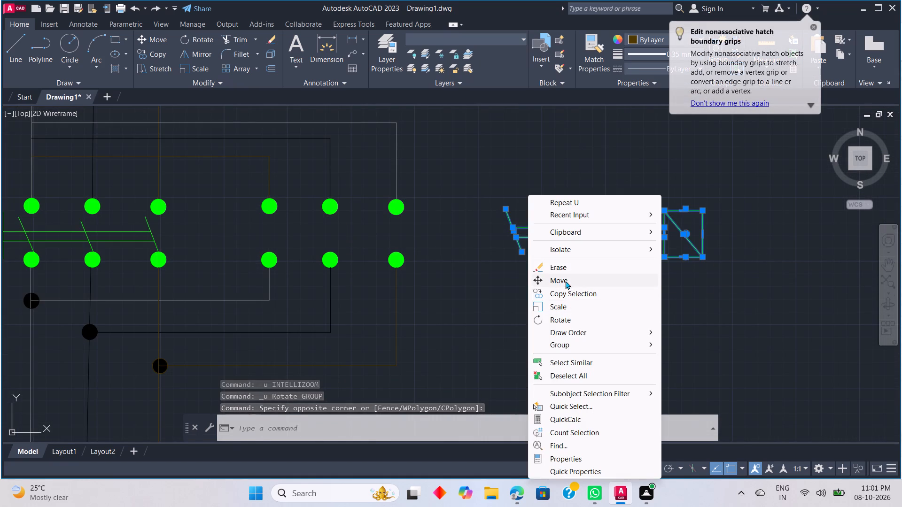
click(565, 281)
click(701, 230)
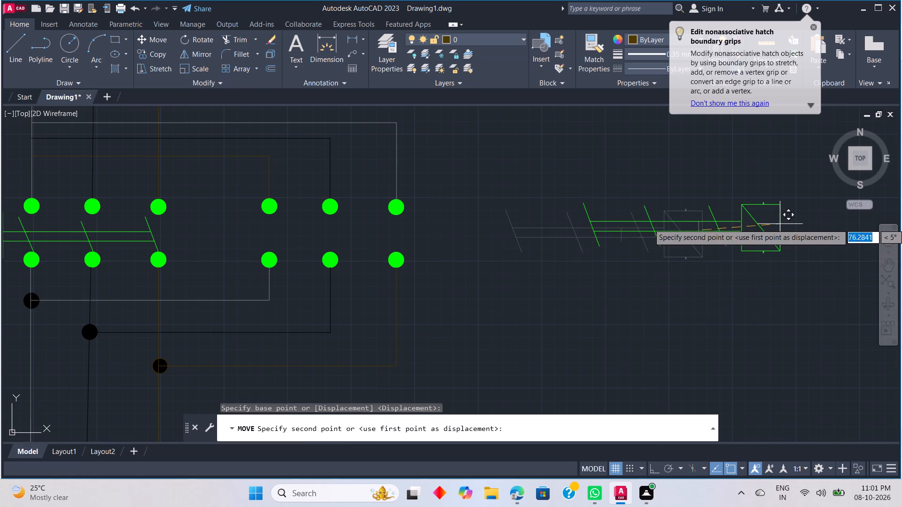
middle_drag(779, 224, 662, 266)
click(744, 256)
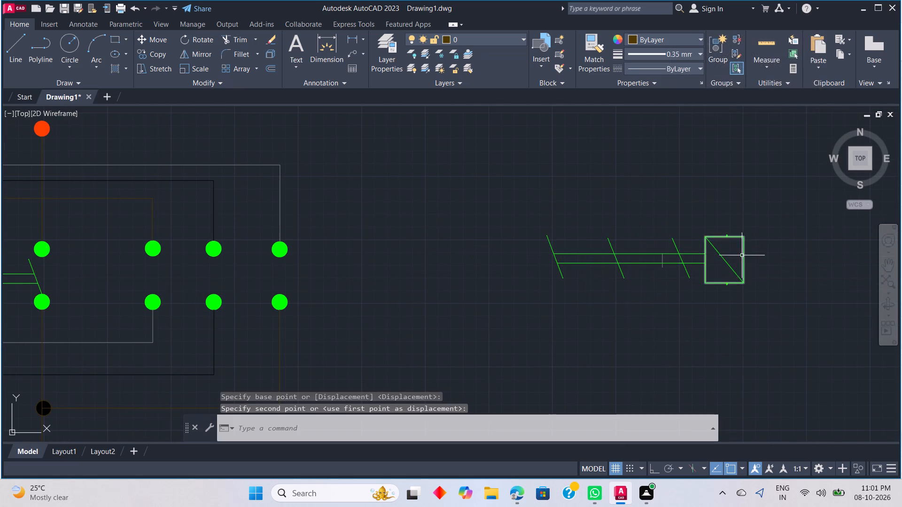
key(Escape)
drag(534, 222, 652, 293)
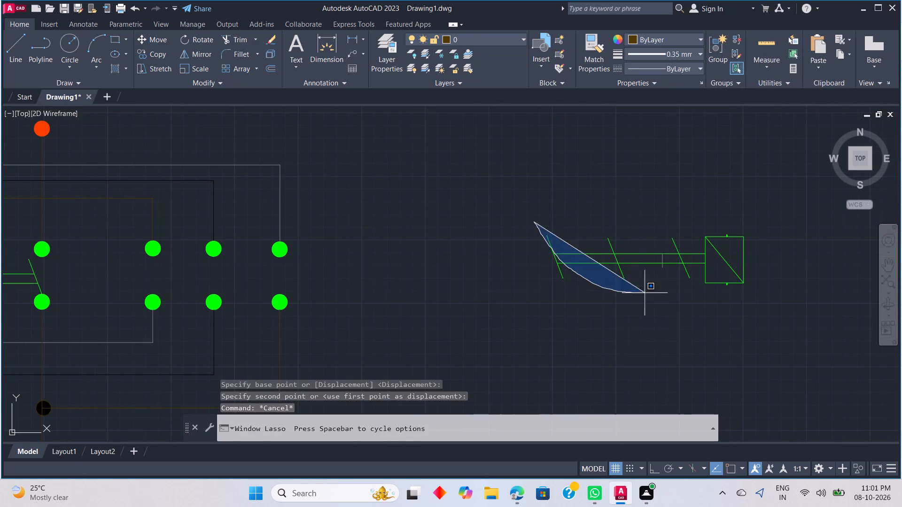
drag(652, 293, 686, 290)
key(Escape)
With Ortho on, rotate the outer contactor's symbol 180° about a point on its first contact blade between the two link lines.
drag(518, 222, 535, 230)
click(757, 300)
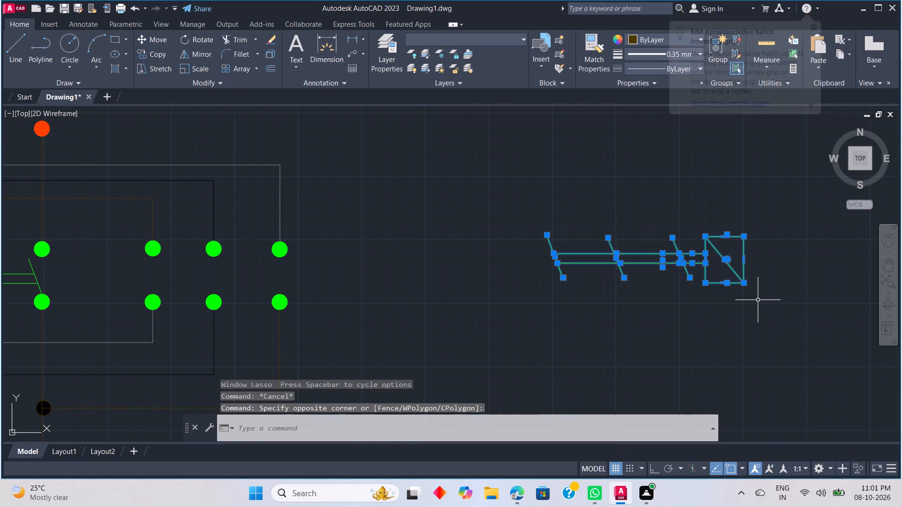
right_drag(744, 292, 745, 299)
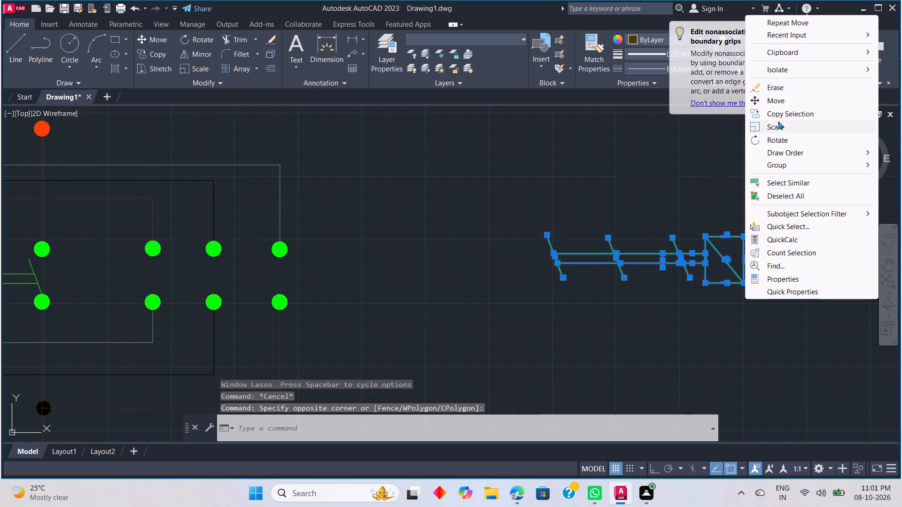
click(779, 138)
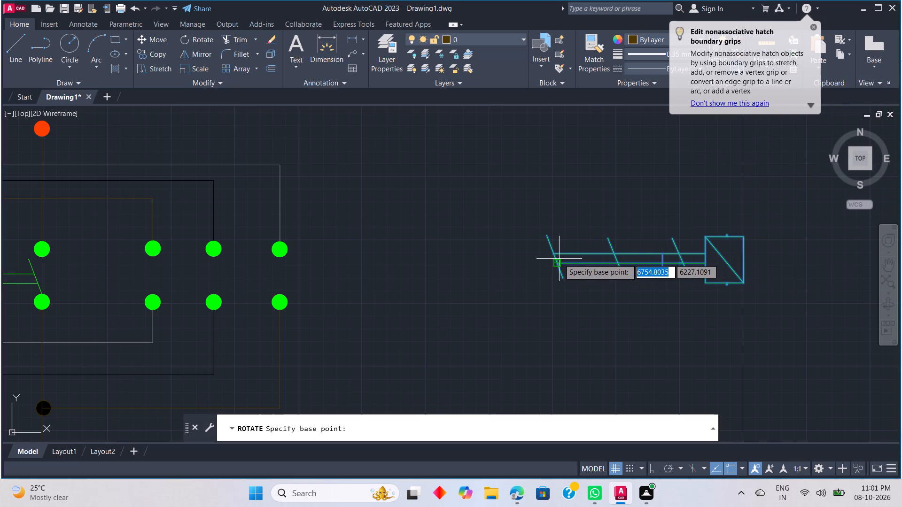
scroll(552, 264, up, 3)
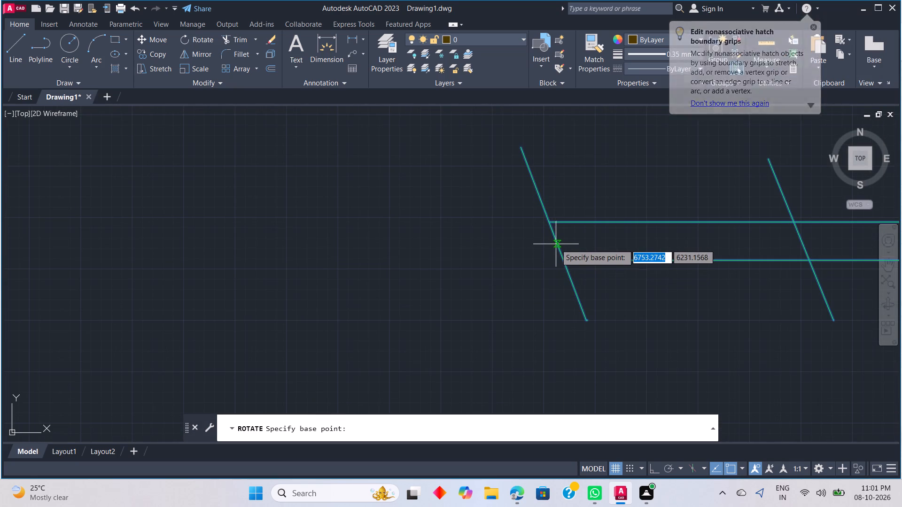
click(556, 244)
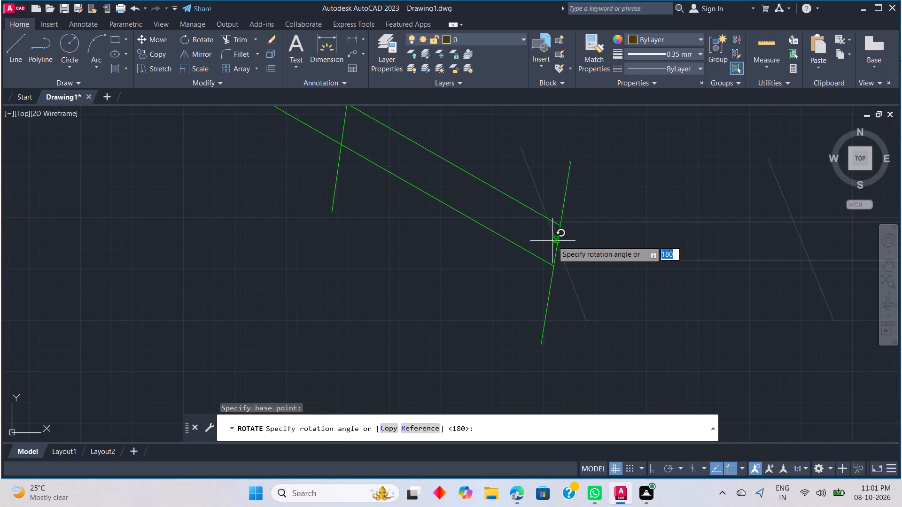
scroll(554, 243, down, 2)
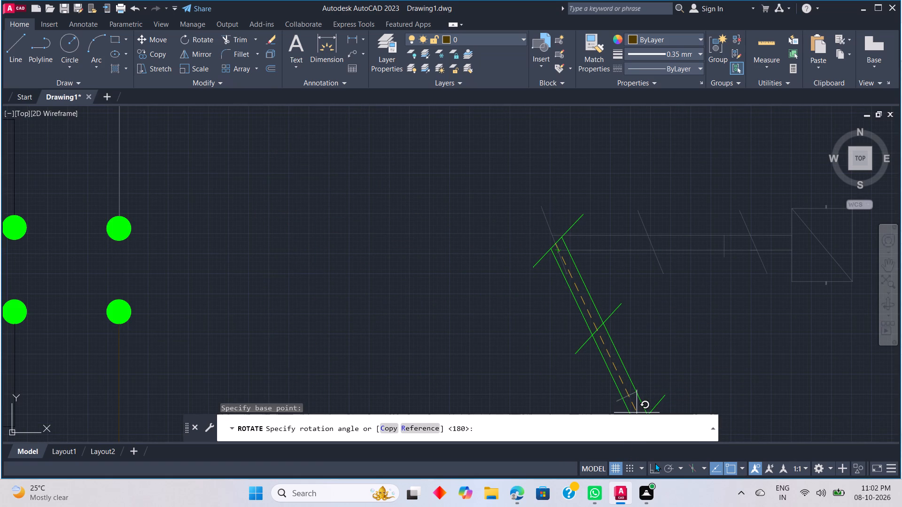
drag(652, 469, 643, 463)
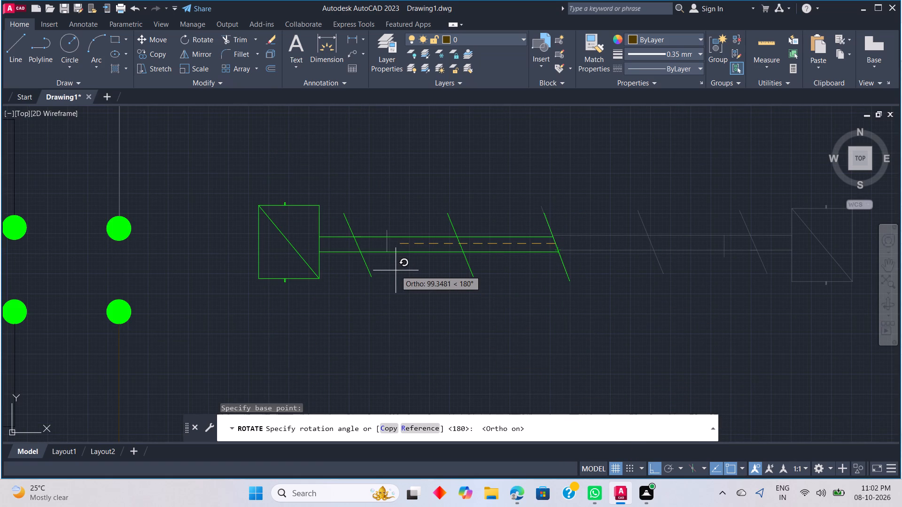
click(396, 270)
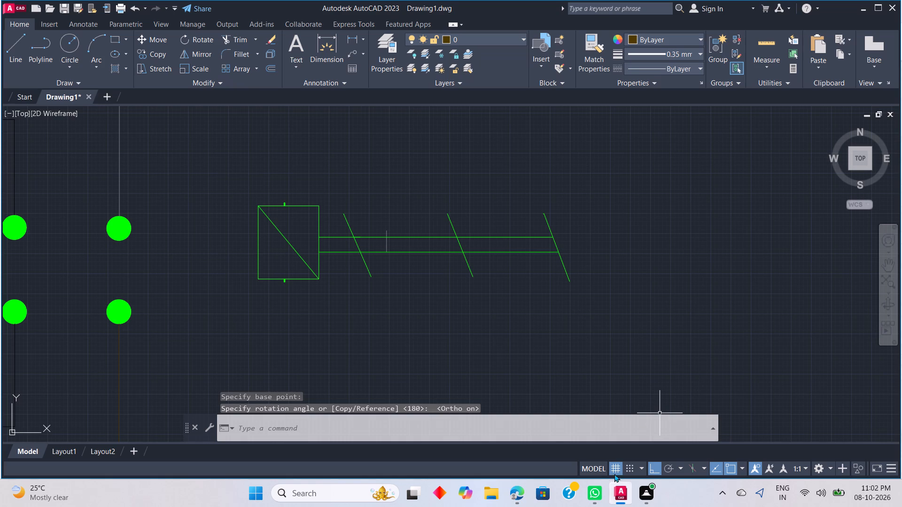
With Ortho off, move the outer contactor's contact-and-coil symbol onto its three terminal pairs, using the coil box's outer edge midpoint as base point.
click(656, 468)
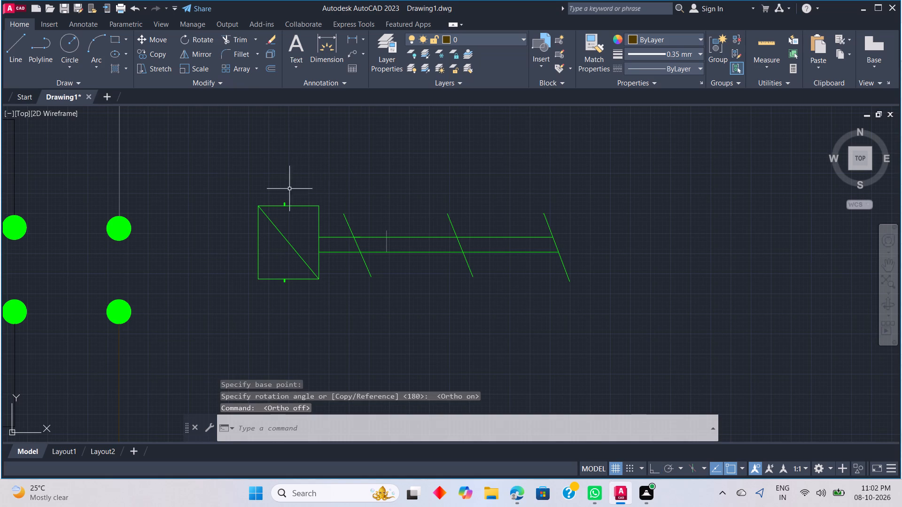
click(249, 188)
click(608, 320)
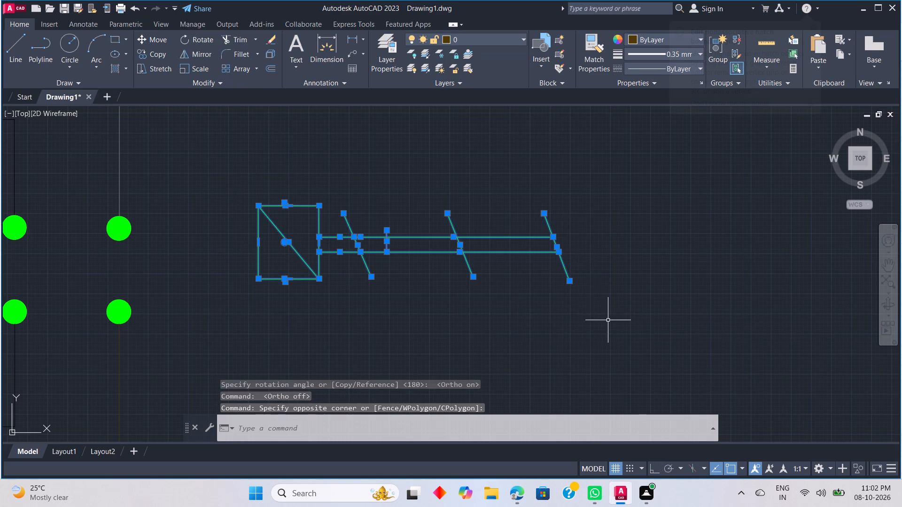
right_click(559, 253)
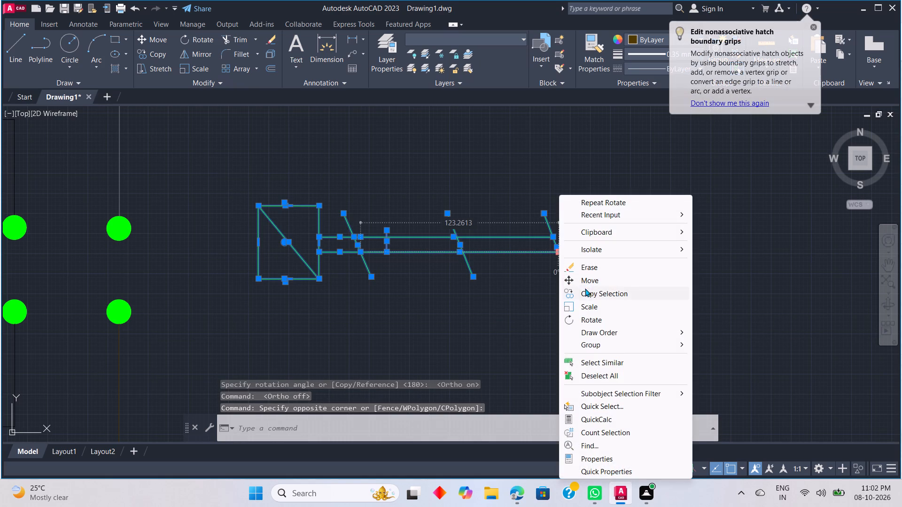
click(591, 280)
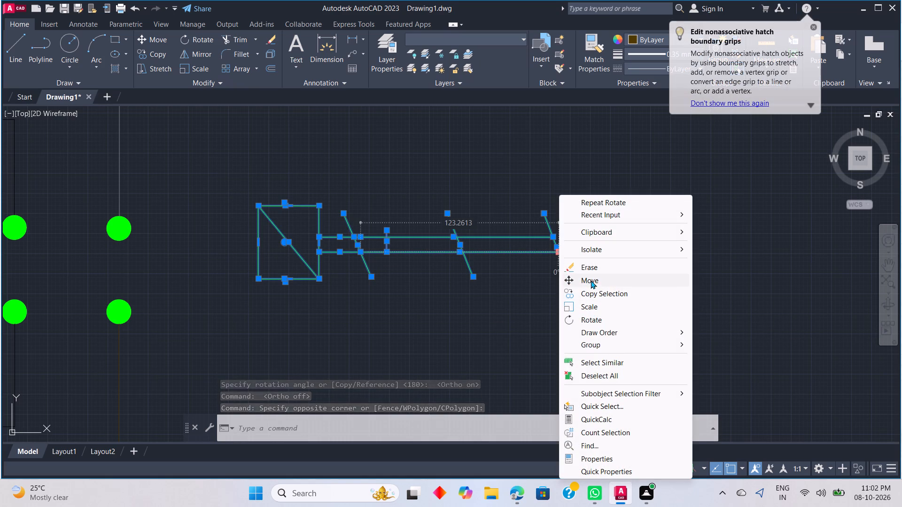
click(259, 242)
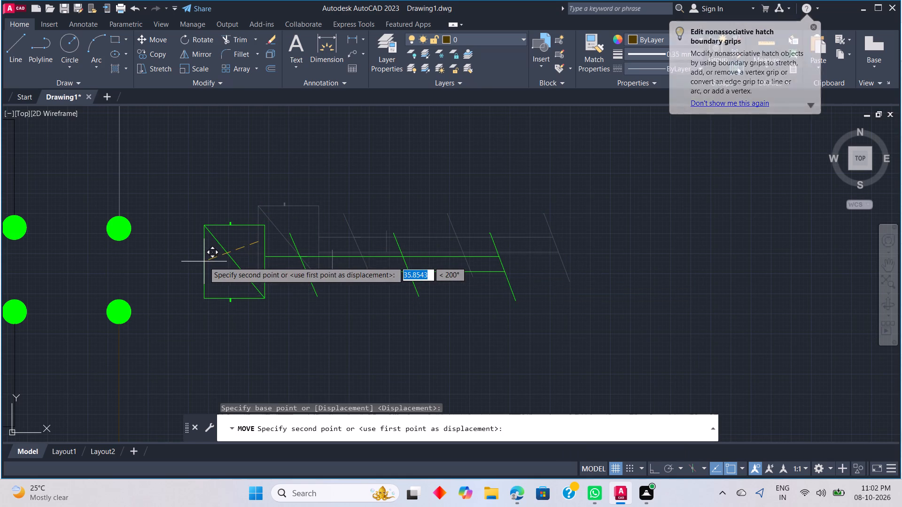
middle_drag(204, 261, 402, 269)
scroll(224, 264, down, 1)
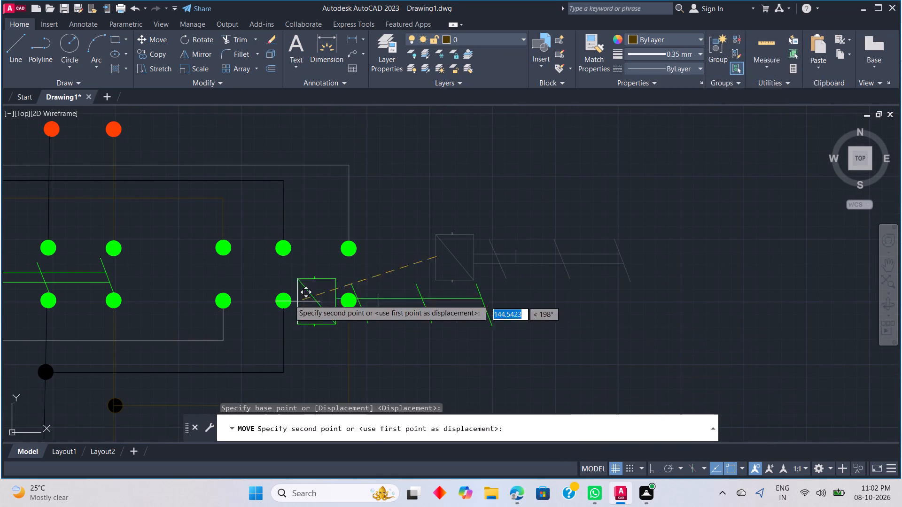
scroll(174, 278, up, 2)
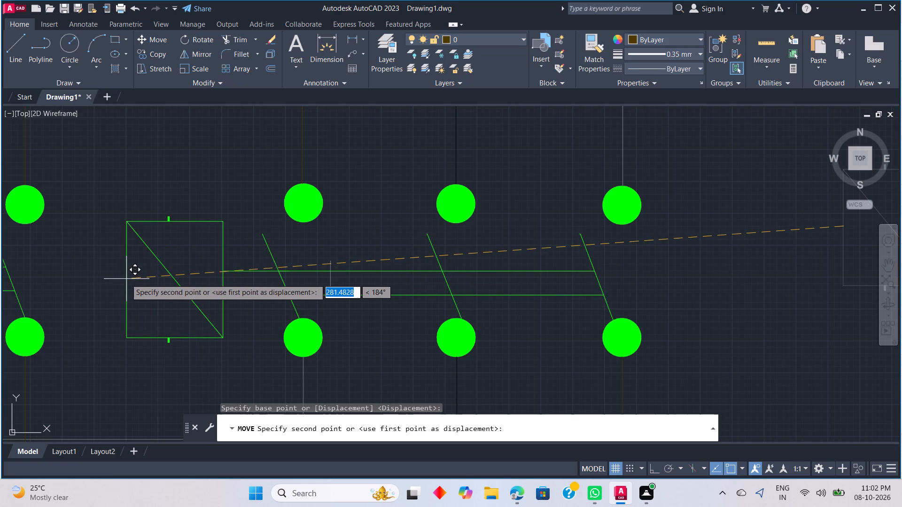
click(126, 277)
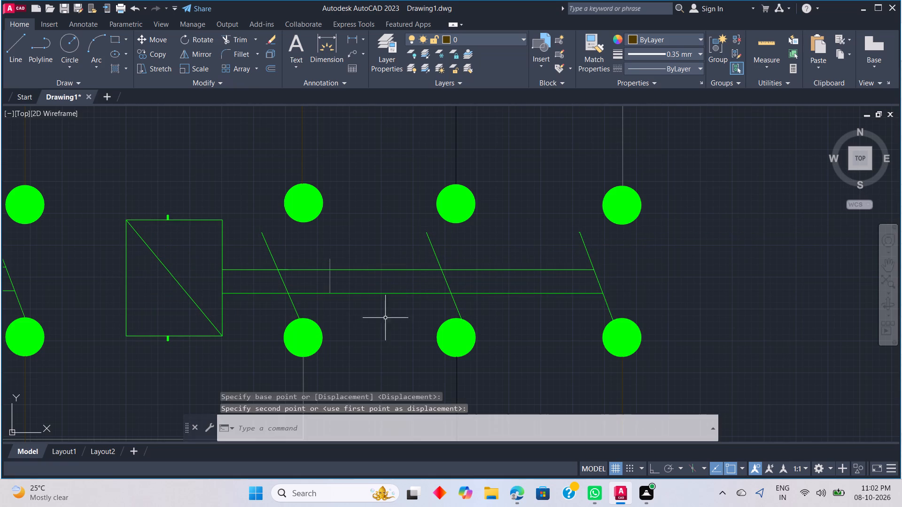
Delete the diagonal line inside each of the right half's two contactor coil boxes.
scroll(397, 314, down, 2)
middle_drag(298, 344, 339, 322)
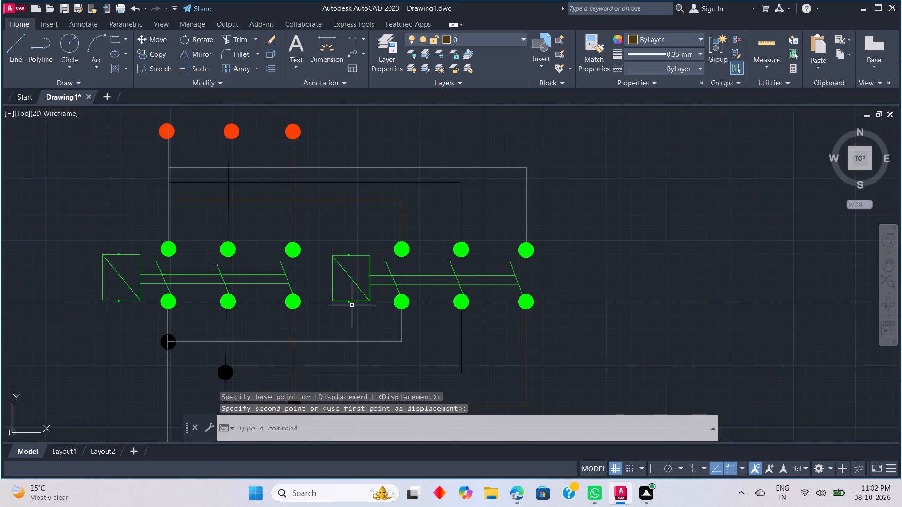
click(349, 272)
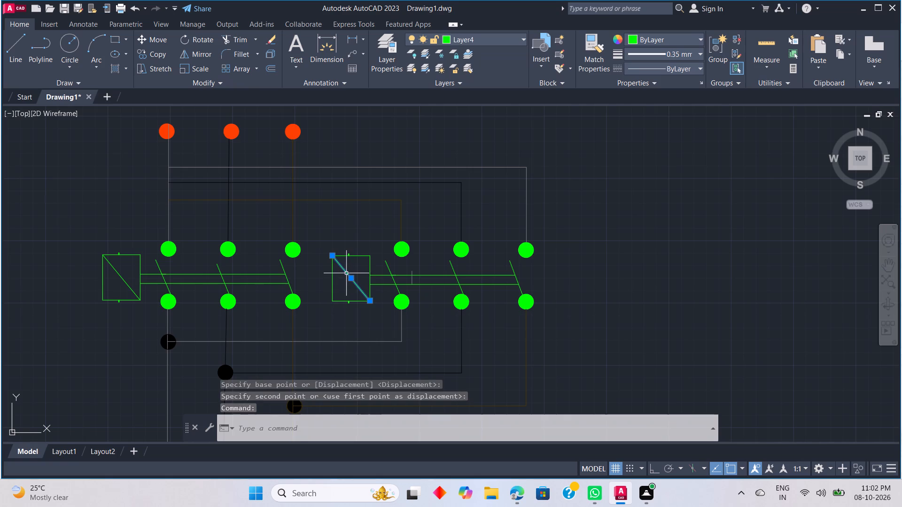
key(Delete)
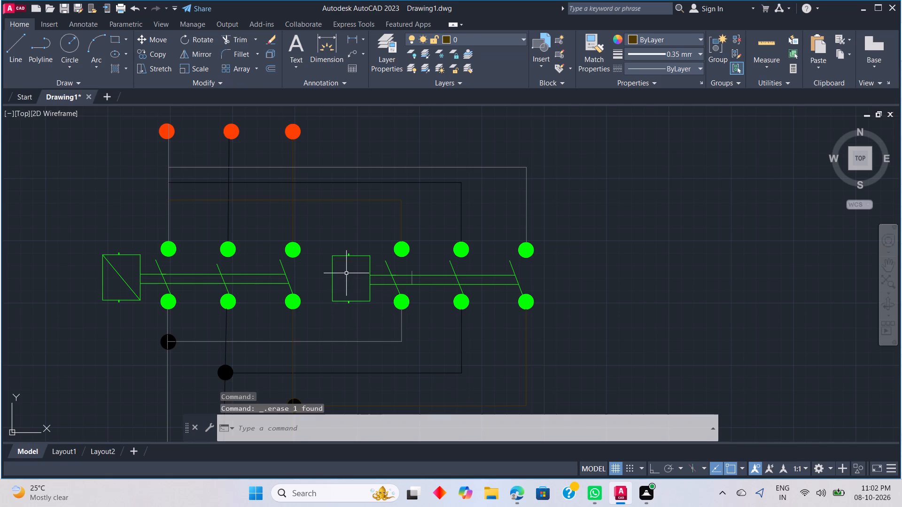
click(119, 274)
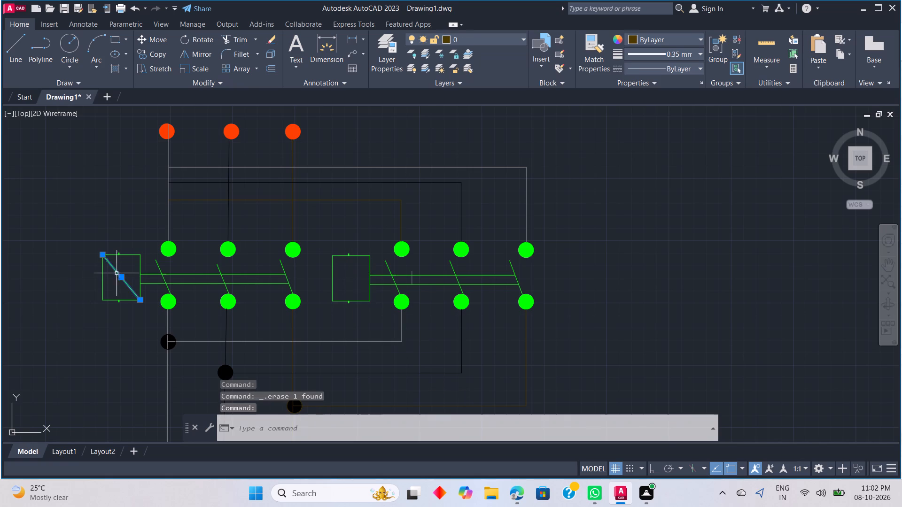
key(BackSpace)
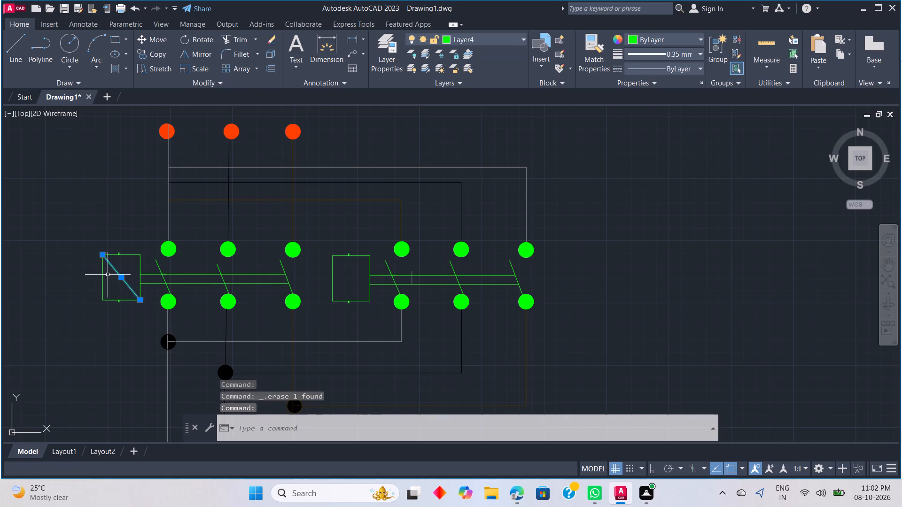
key(Delete)
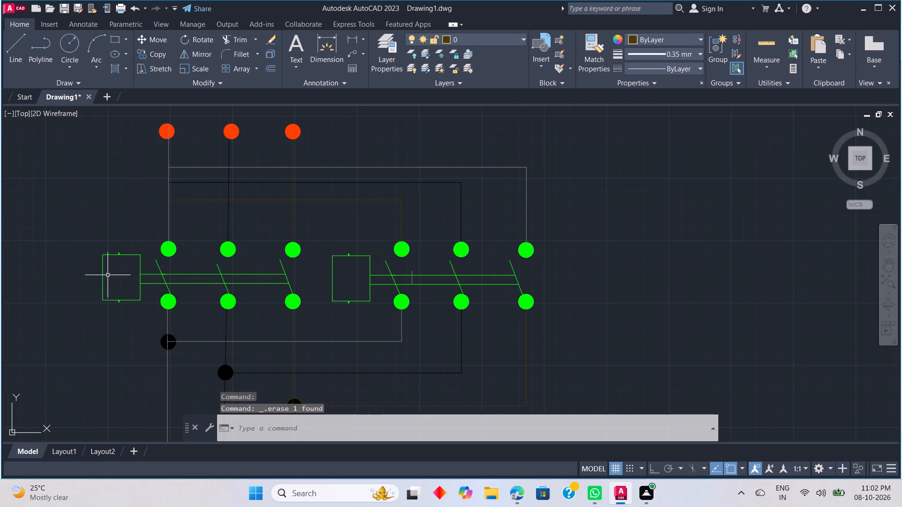
On Layer4, draw a diagonal from the upper-right to the lower-left corner in each of the right half's two coil boxes.
key(l)
key(space)
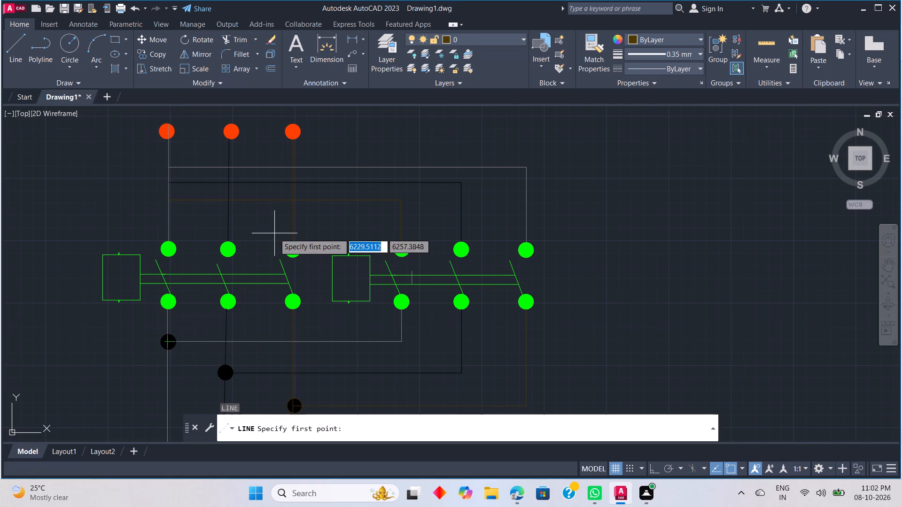
click(489, 39)
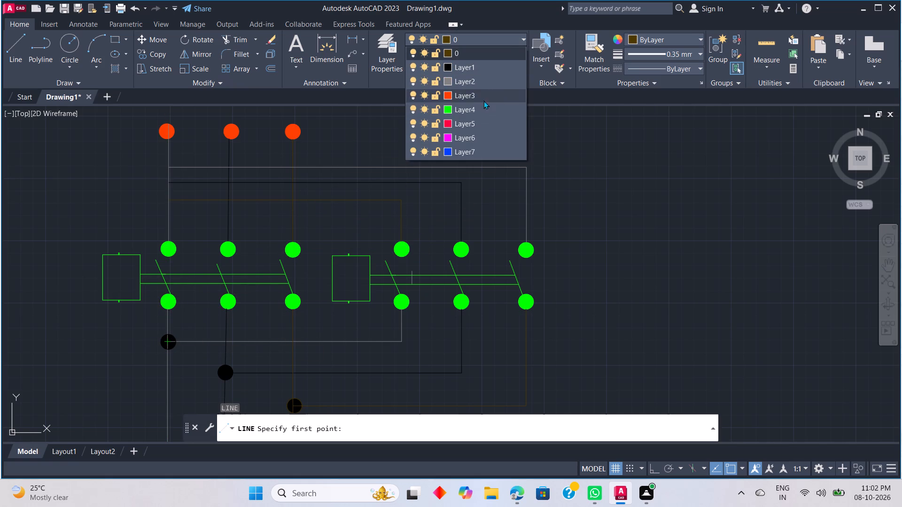
click(480, 113)
click(137, 256)
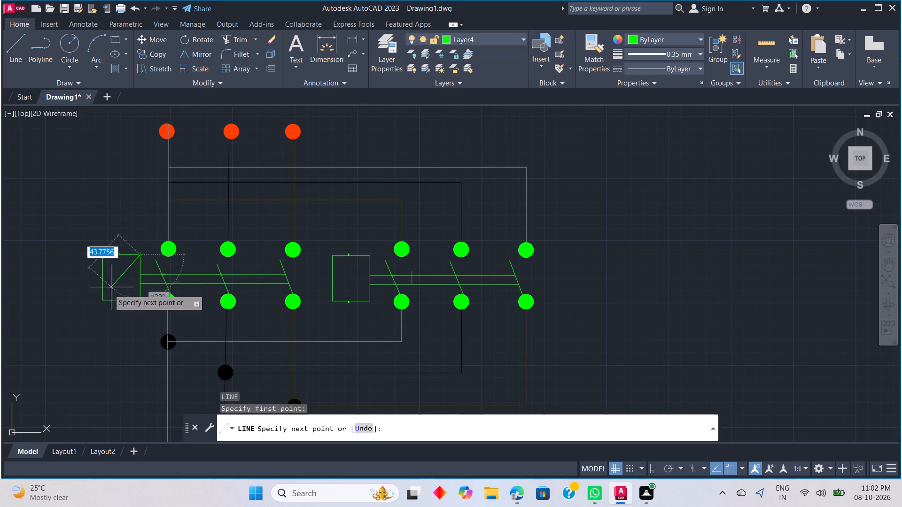
click(103, 301)
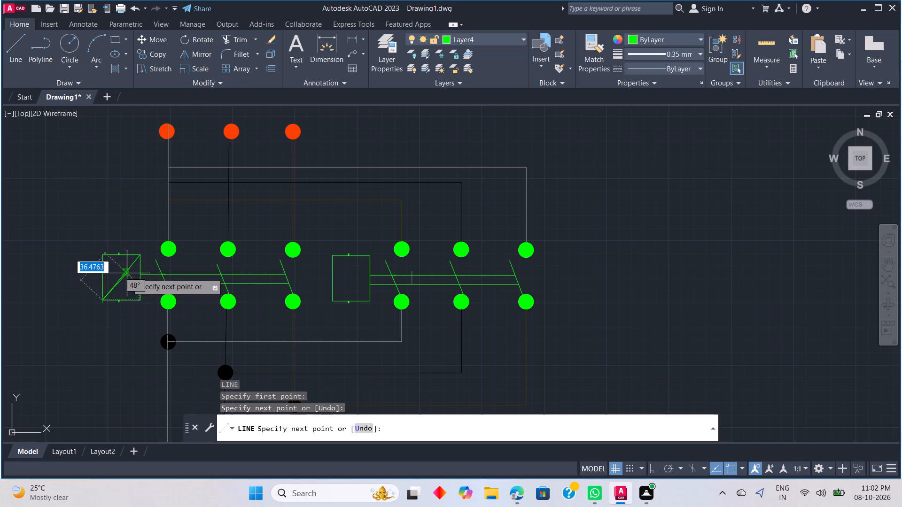
key(Escape)
key(space)
click(369, 258)
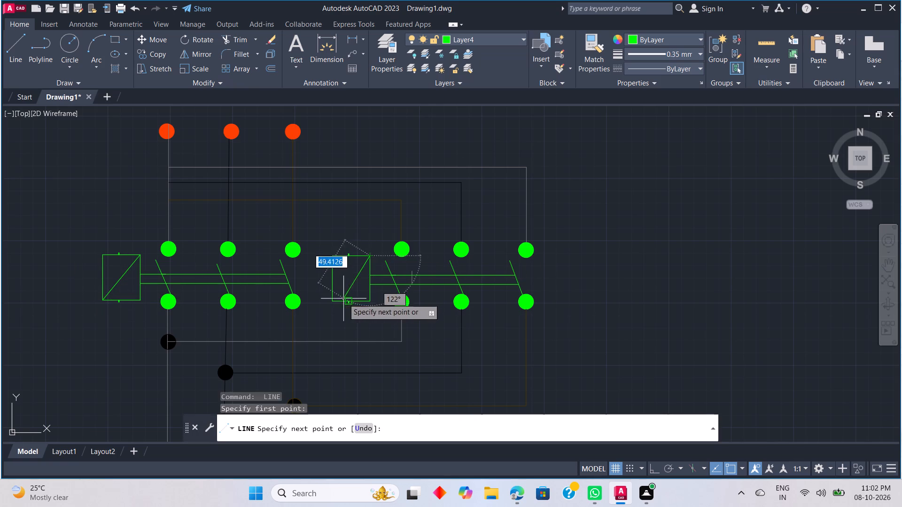
click(332, 301)
key(Escape)
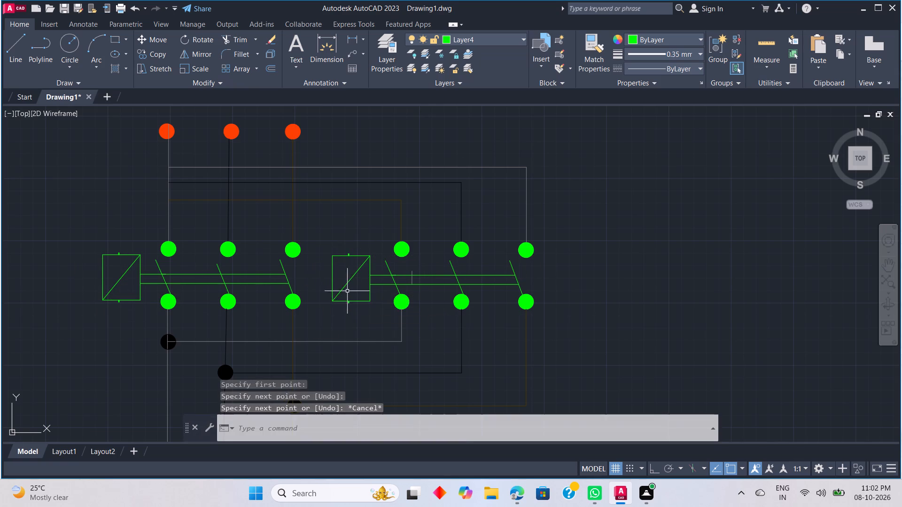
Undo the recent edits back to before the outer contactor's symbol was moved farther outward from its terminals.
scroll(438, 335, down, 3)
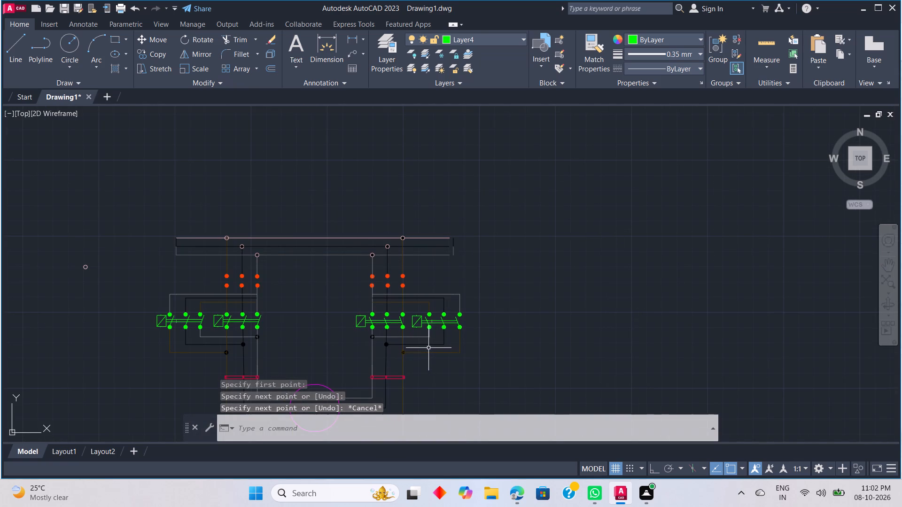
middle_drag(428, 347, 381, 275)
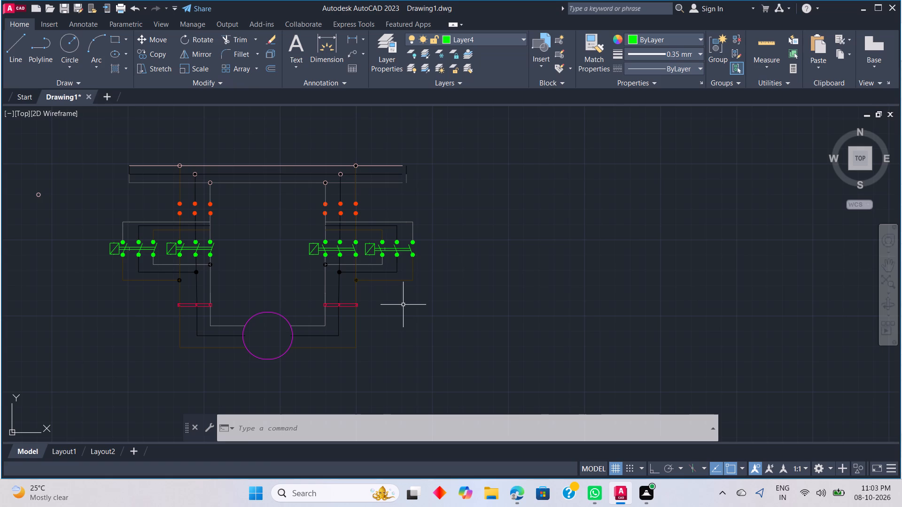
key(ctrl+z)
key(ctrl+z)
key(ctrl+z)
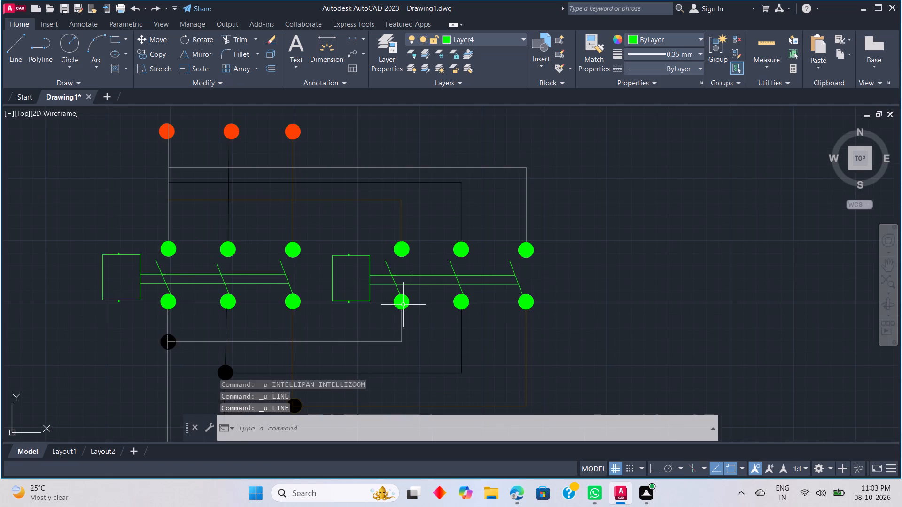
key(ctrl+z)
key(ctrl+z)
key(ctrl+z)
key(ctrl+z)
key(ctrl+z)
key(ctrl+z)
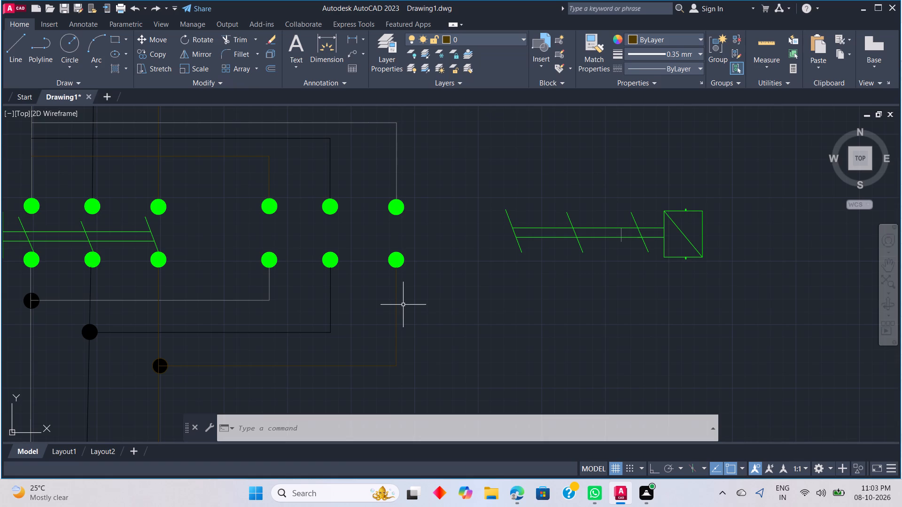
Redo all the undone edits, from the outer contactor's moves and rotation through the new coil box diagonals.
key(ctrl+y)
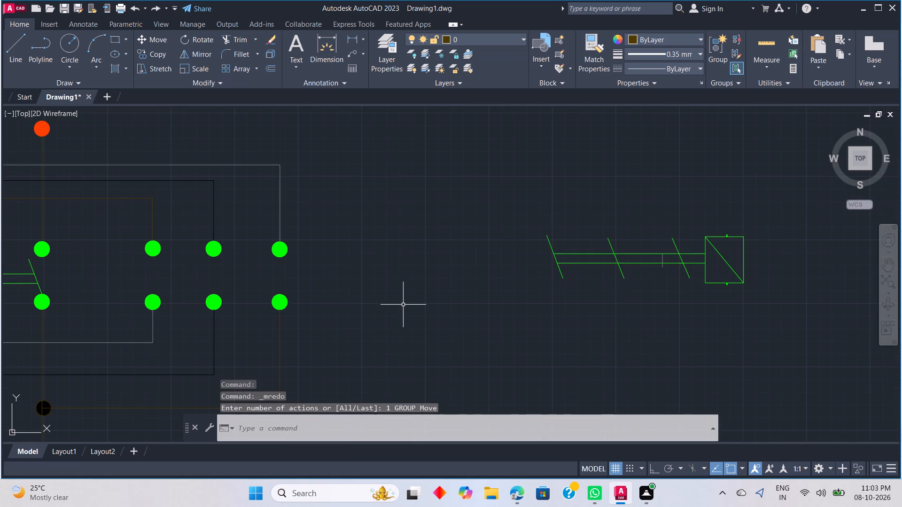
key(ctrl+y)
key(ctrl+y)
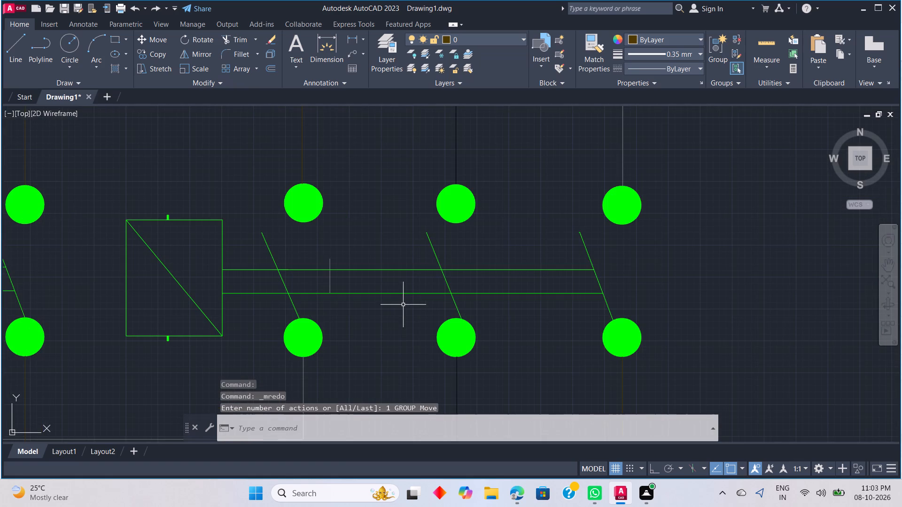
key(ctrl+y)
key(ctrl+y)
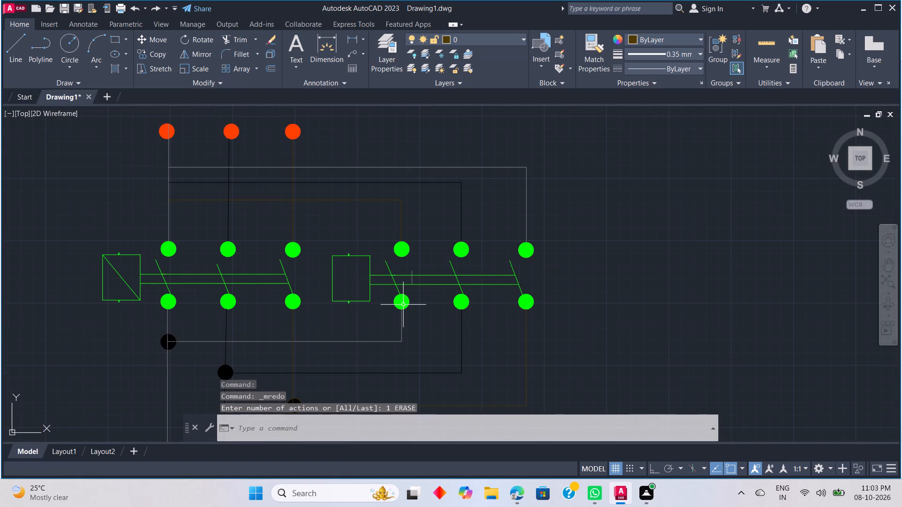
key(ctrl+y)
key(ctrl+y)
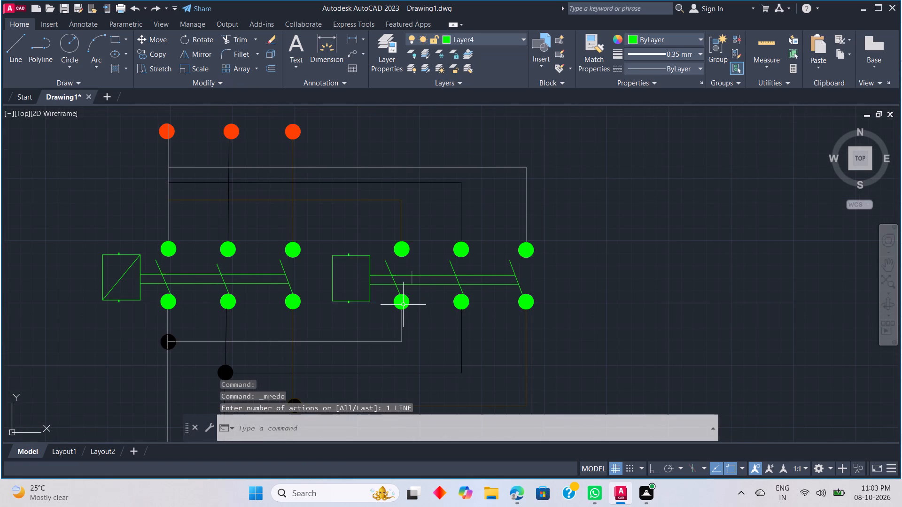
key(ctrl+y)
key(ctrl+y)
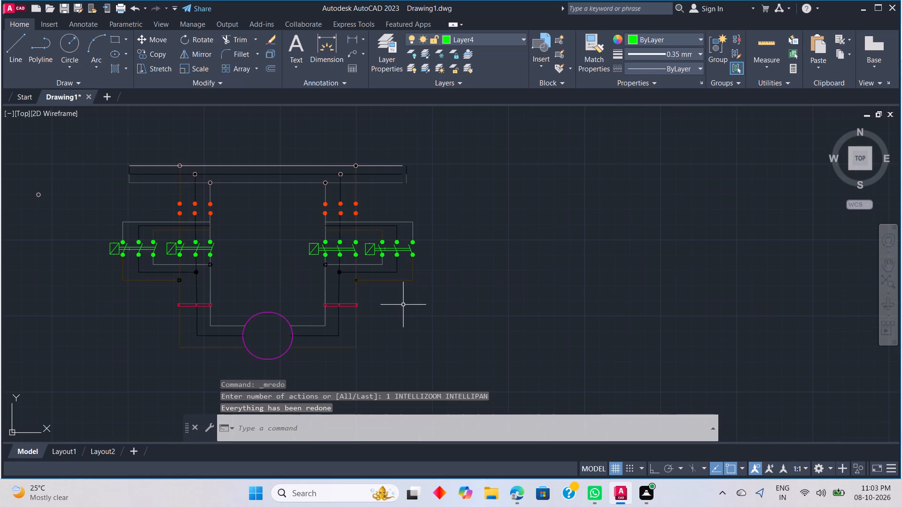
Delete the outer contactor's contact blade at the outermost terminal pair.
scroll(426, 275, up, 3)
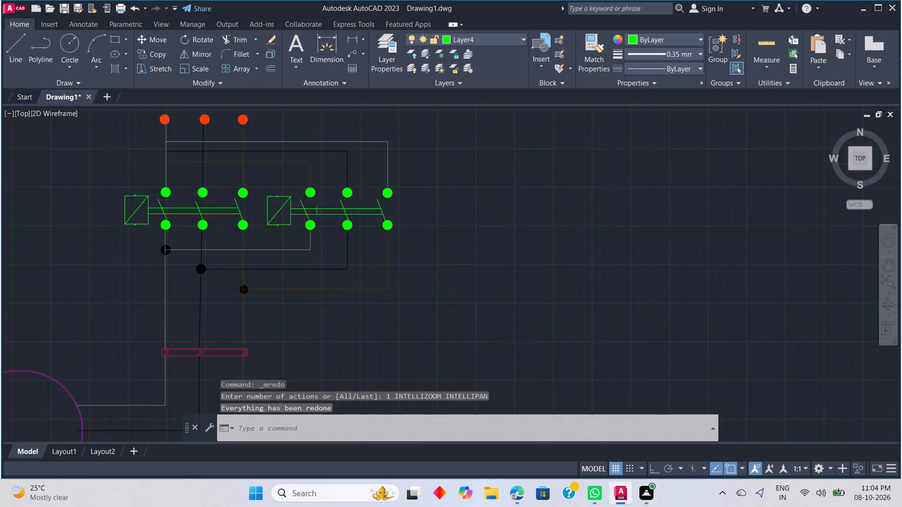
middle_drag(379, 157, 404, 219)
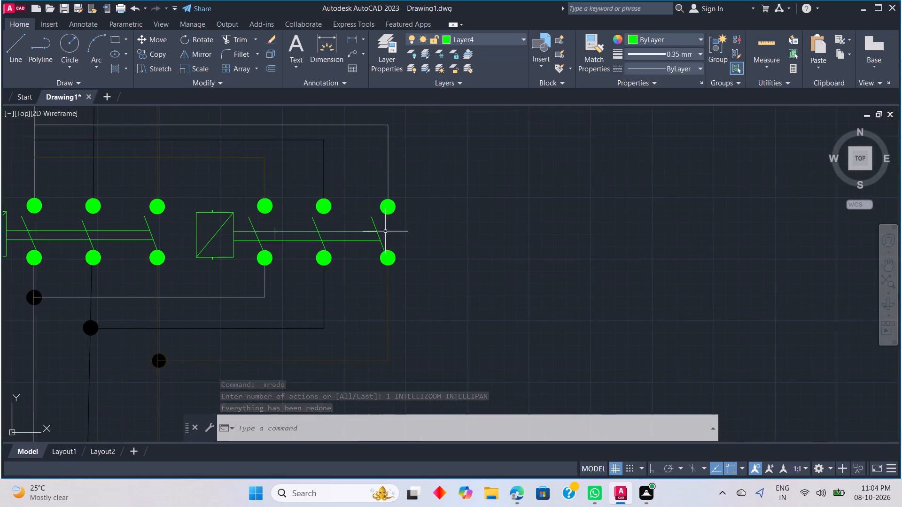
scroll(378, 244, up, 3)
click(386, 234)
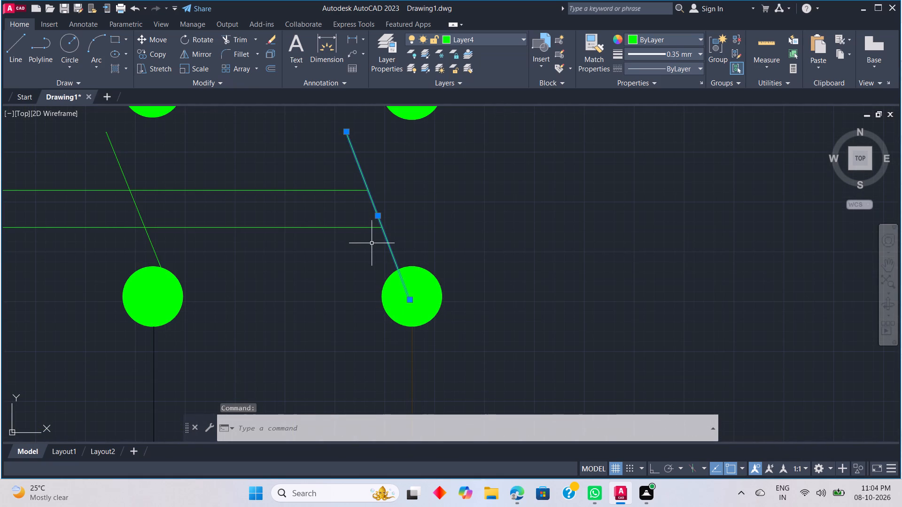
key(Delete)
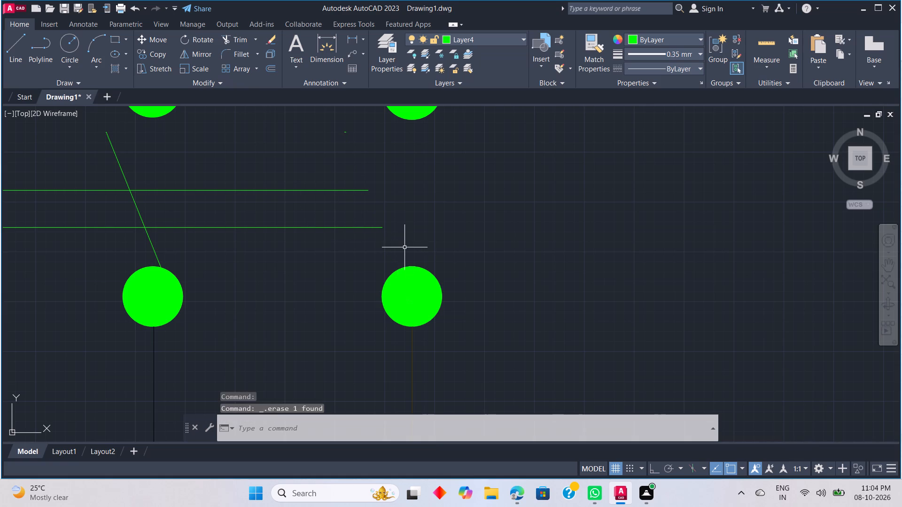
Draw a reversed contact blade at the outermost terminal pair, from the lower terminal's top up and outward beside the upper terminal.
text(L)
key(space)
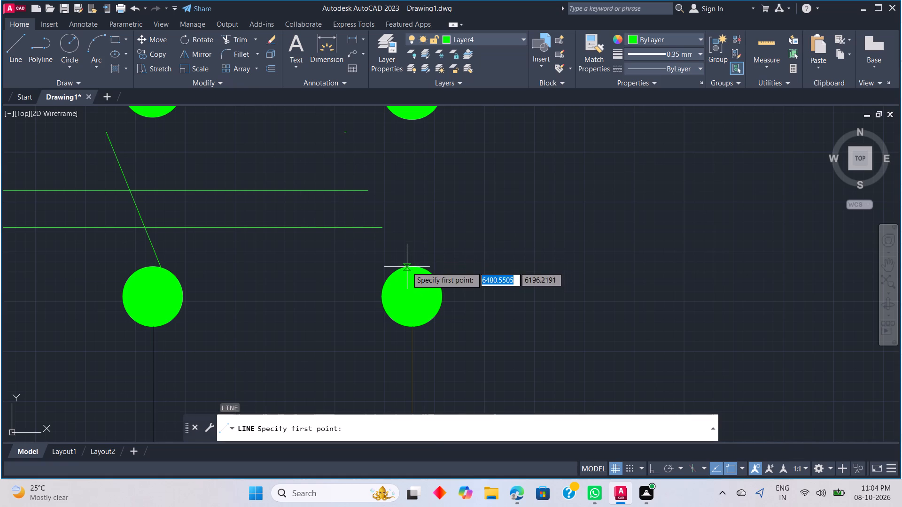
click(408, 268)
middle_drag(457, 133, 459, 144)
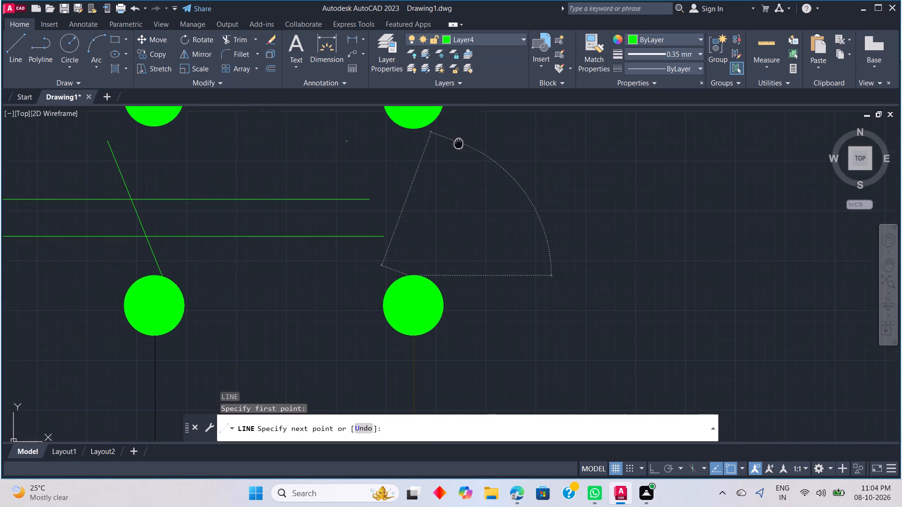
middle_drag(459, 144, 459, 189)
click(470, 154)
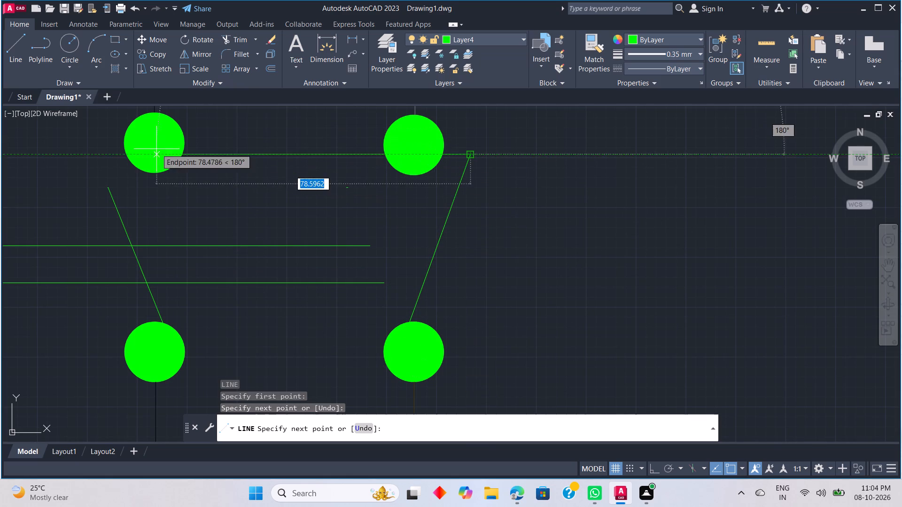
With Ortho on, extend a horizontal guide line from the new blade's upper end across both contactors to just past the inner contactor's first terminal.
click(650, 470)
middle_drag(156, 138, 156, 139)
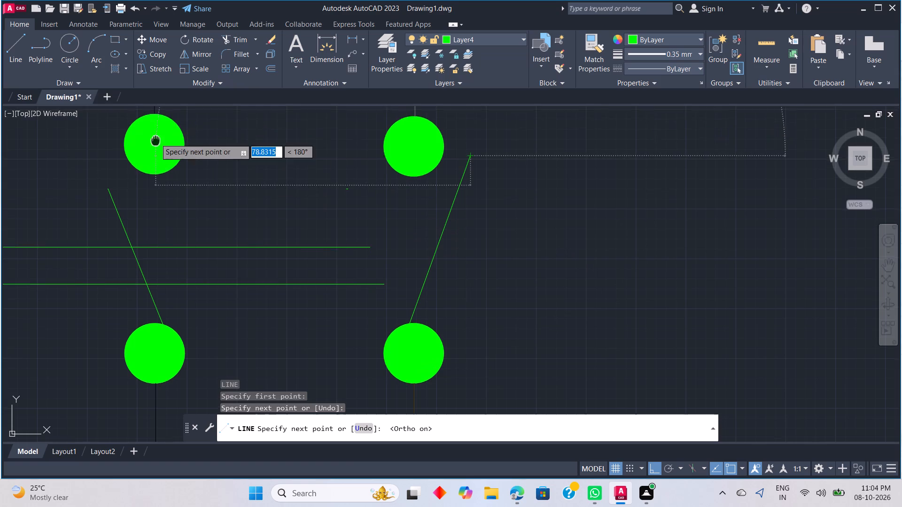
middle_drag(156, 139, 294, 172)
middle_drag(118, 169, 341, 192)
scroll(118, 169, down, 1)
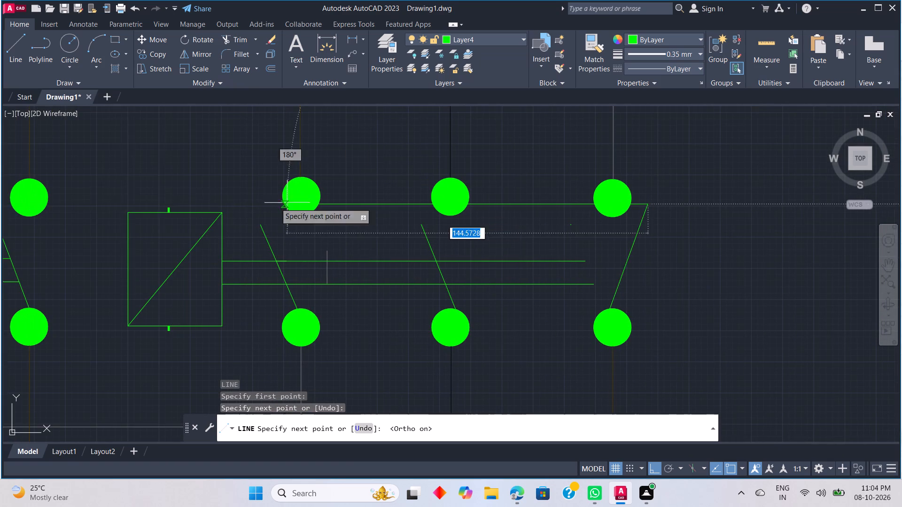
middle_drag(79, 177, 299, 208)
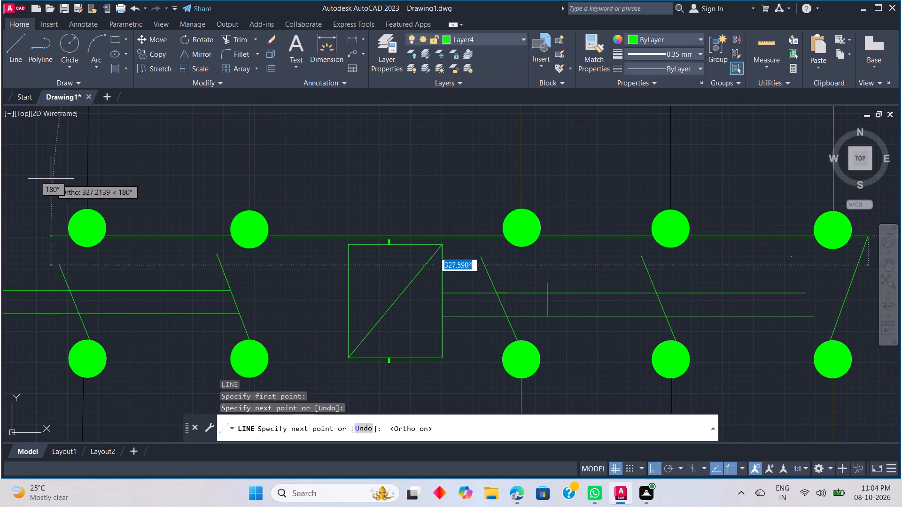
middle_drag(51, 179, 264, 212)
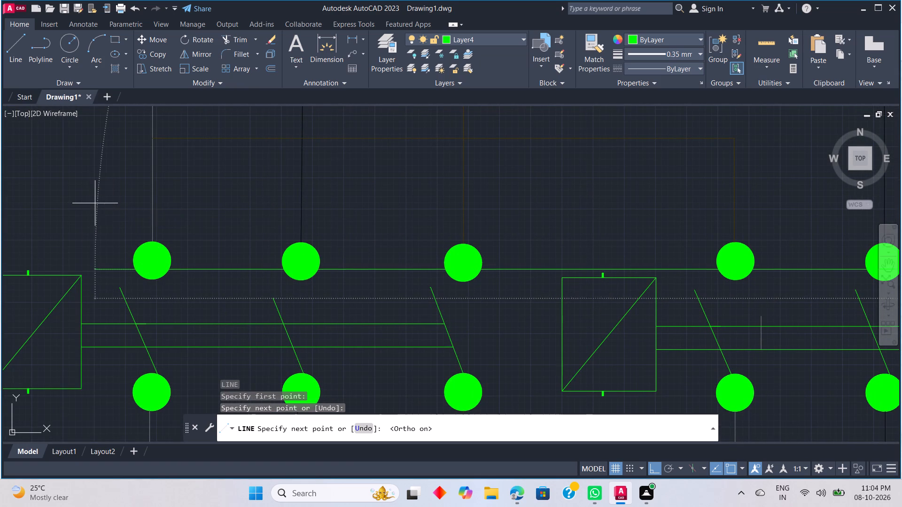
click(95, 203)
key(Escape)
Delete the outer contactor's middle contact blade and the two stray specks left beside its upper terminals.
scroll(299, 230, down, 3)
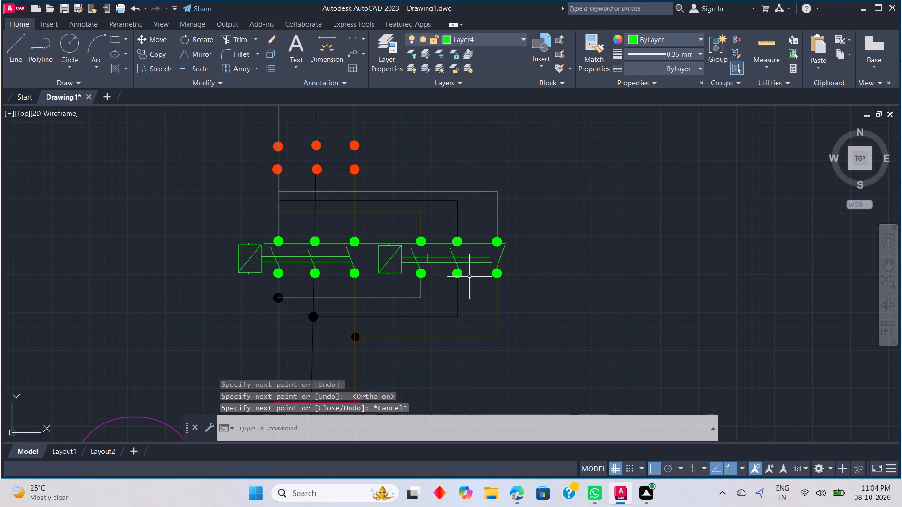
scroll(468, 269, up, 2)
click(437, 256)
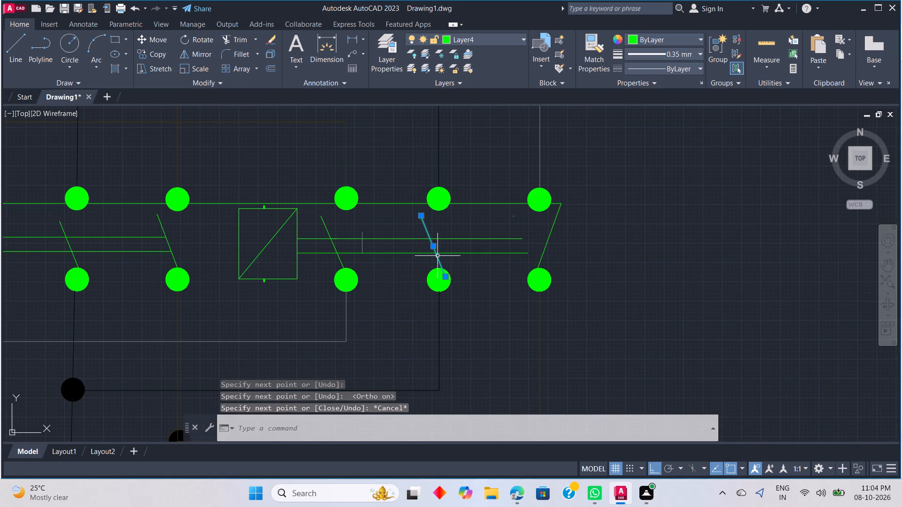
key(Delete)
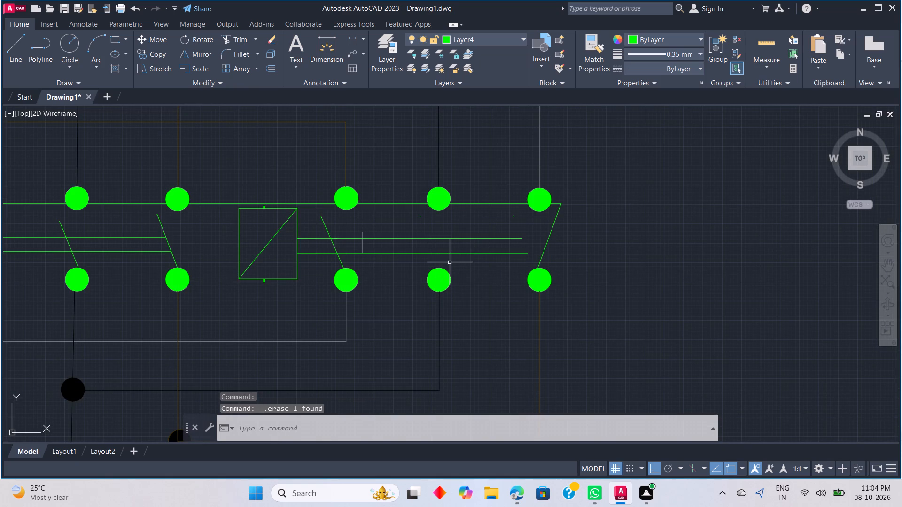
click(514, 216)
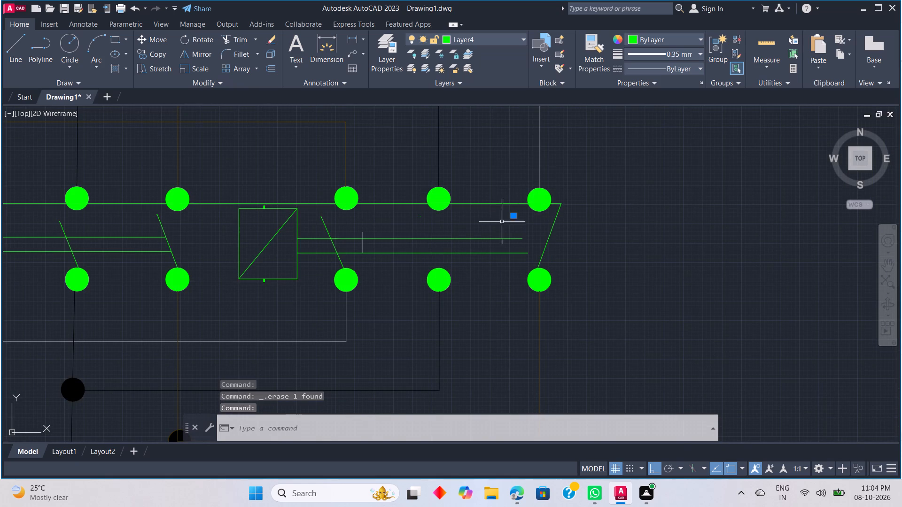
click(421, 217)
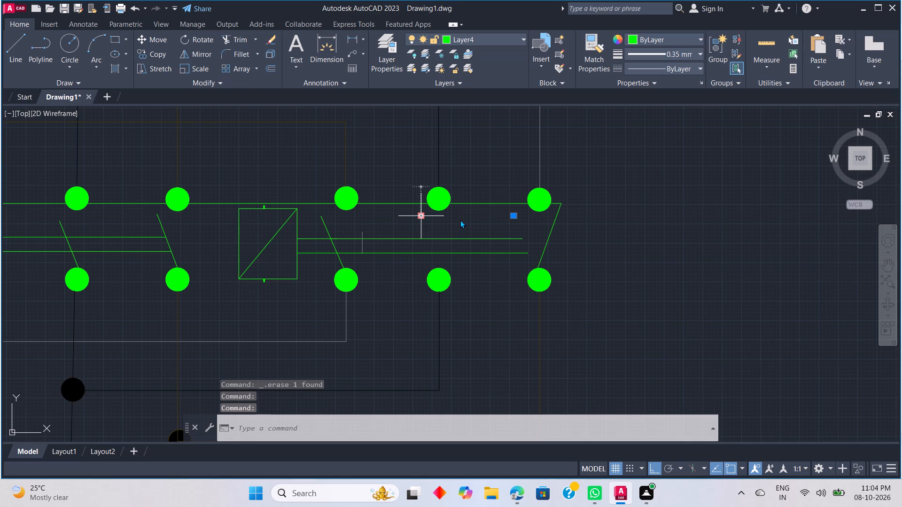
key(Delete)
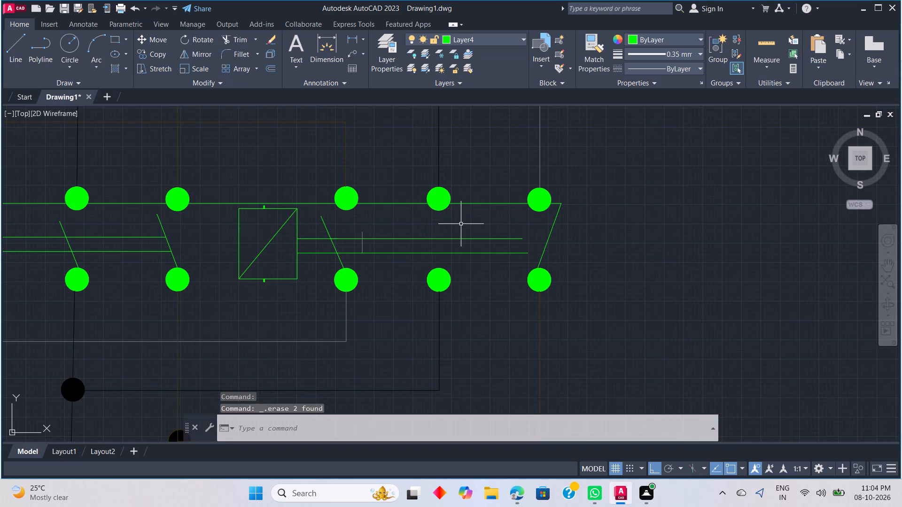
With Ortho off, draw a reversed blade at the outer contactor's middle pair, from the lower terminal's top to the horizontal guide line.
key(l)
key(space)
click(438, 269)
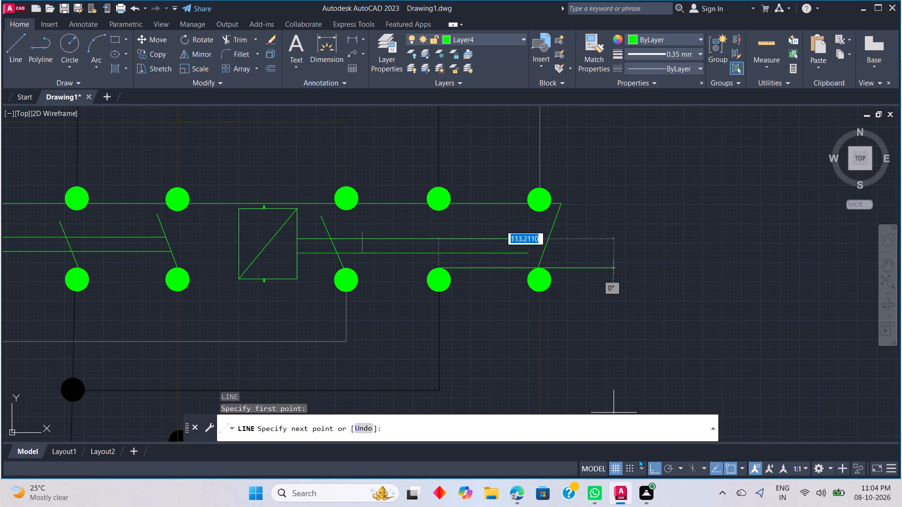
click(650, 462)
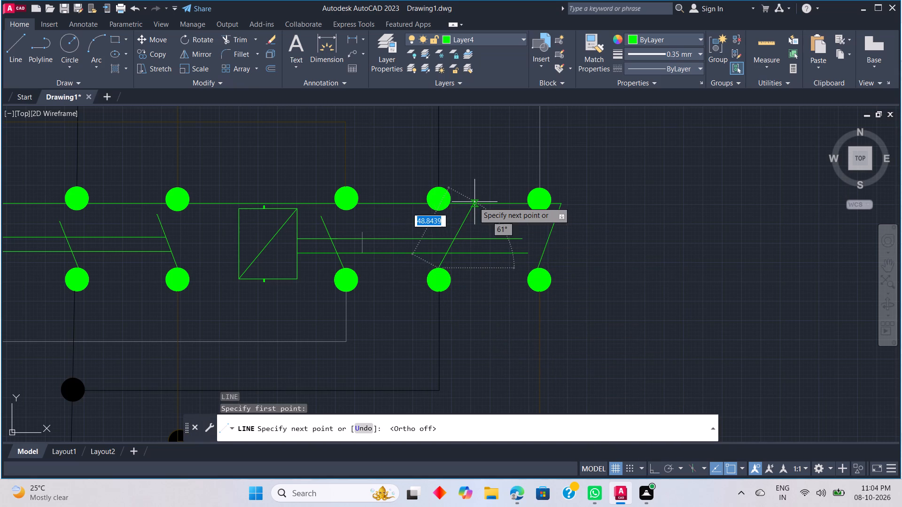
click(462, 200)
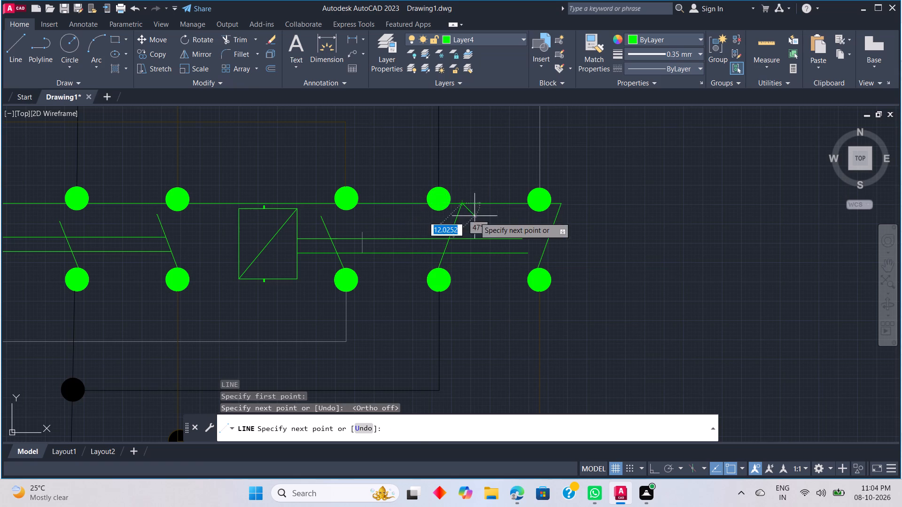
key(Escape)
key(Escape)
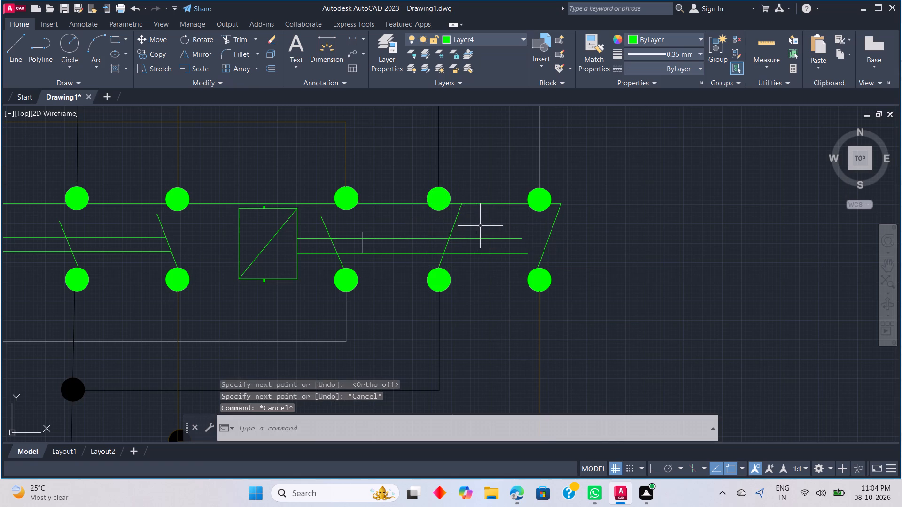
Replace the contact blade nearest the outer contactor's coil with a reversed one from the lower terminal's top to the guide line.
click(324, 226)
key(Delete)
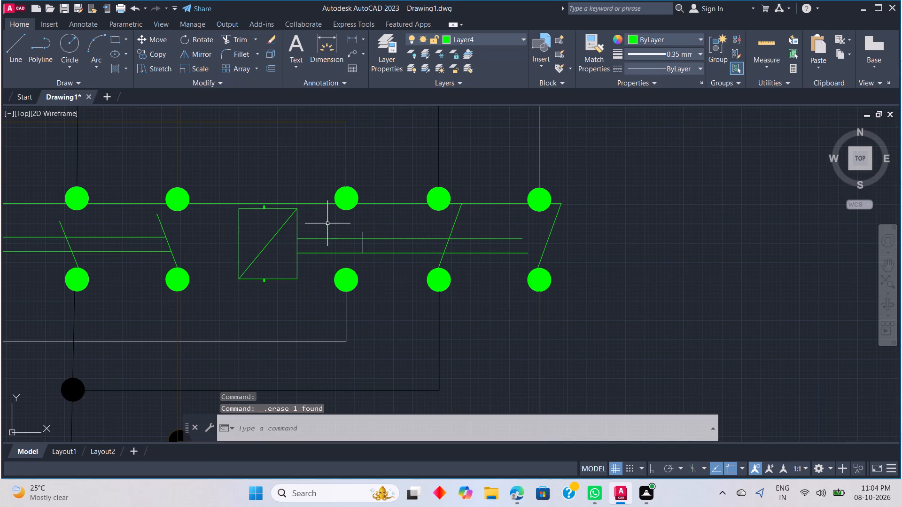
text(L)
key(space)
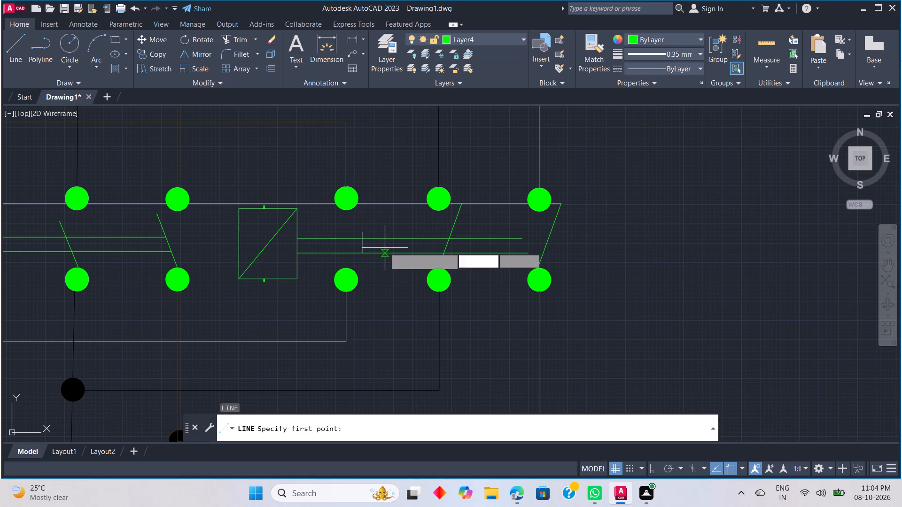
click(345, 268)
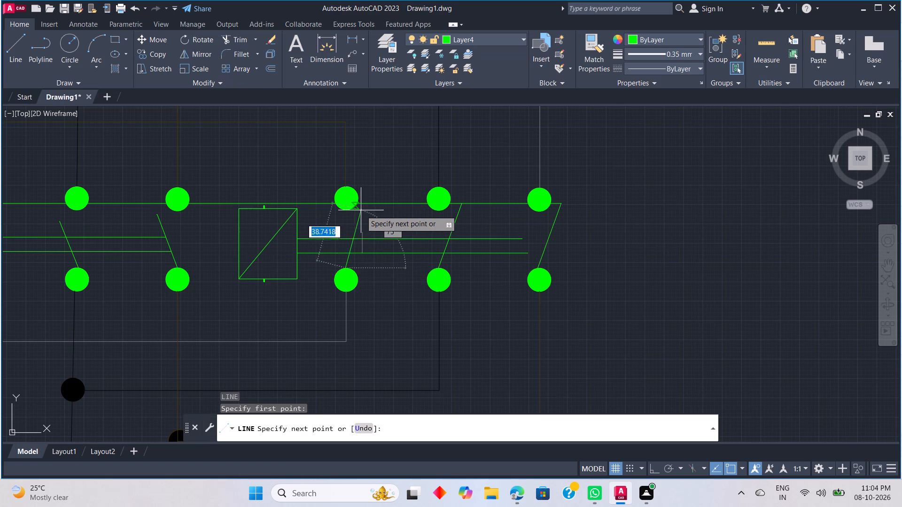
click(371, 200)
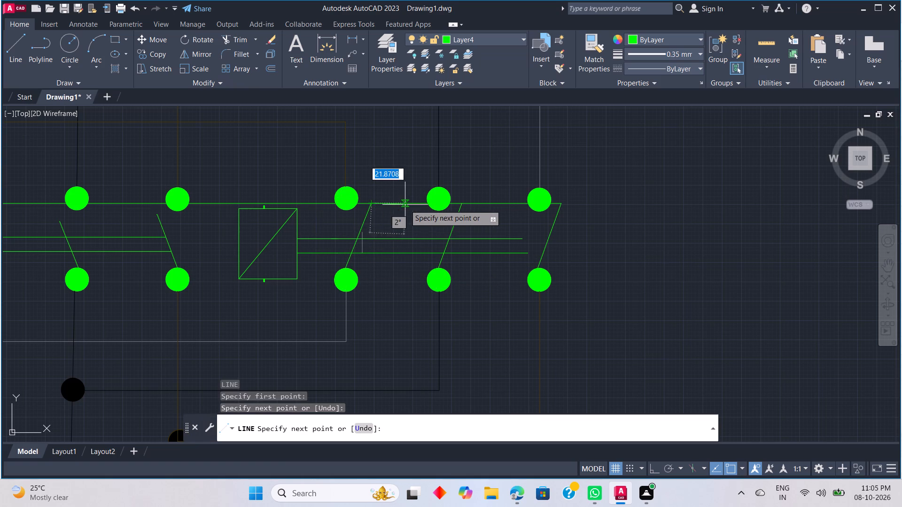
key(Escape)
Delete all three contact blades of the inner contactor.
scroll(335, 231, down, 1)
middle_drag(249, 235, 358, 256)
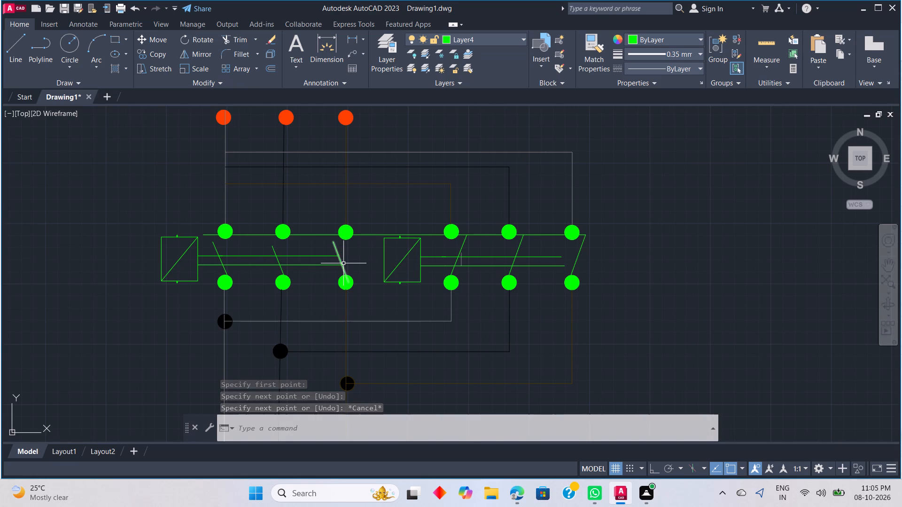
click(343, 263)
key(Escape)
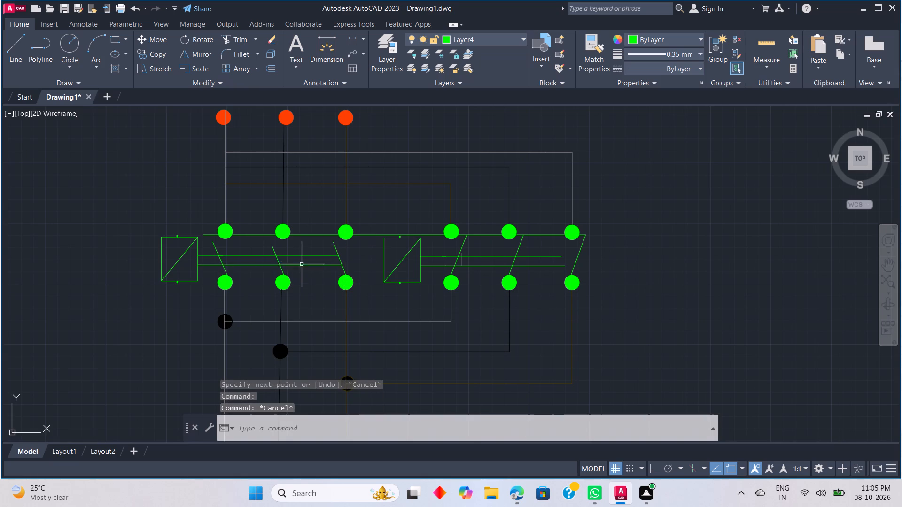
scroll(347, 260, up, 2)
click(326, 259)
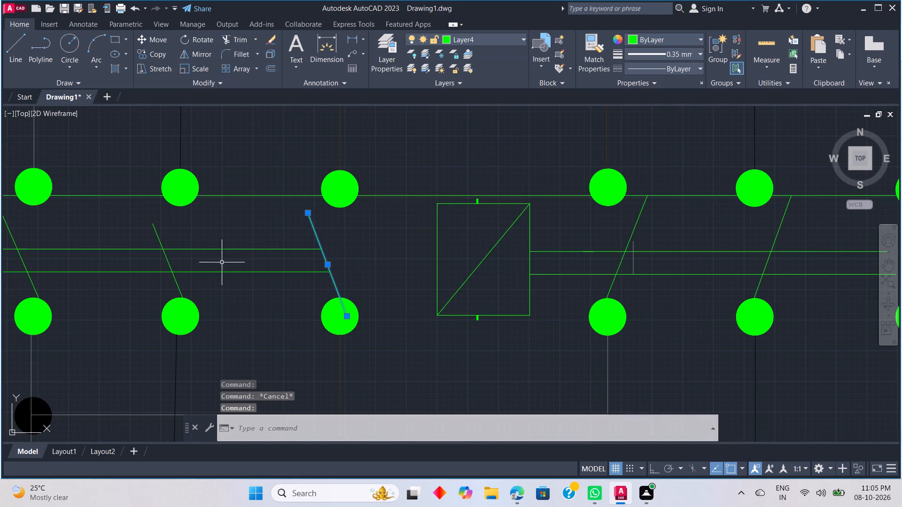
click(166, 261)
click(21, 258)
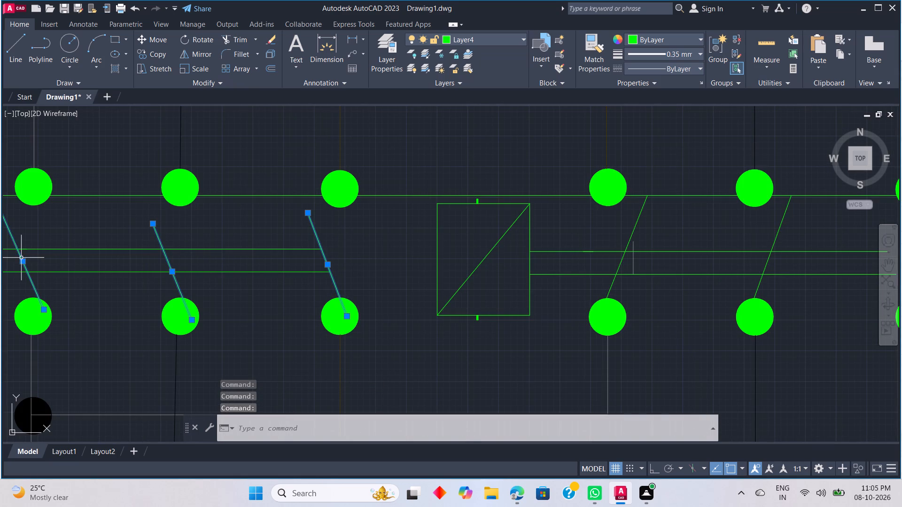
key(Delete)
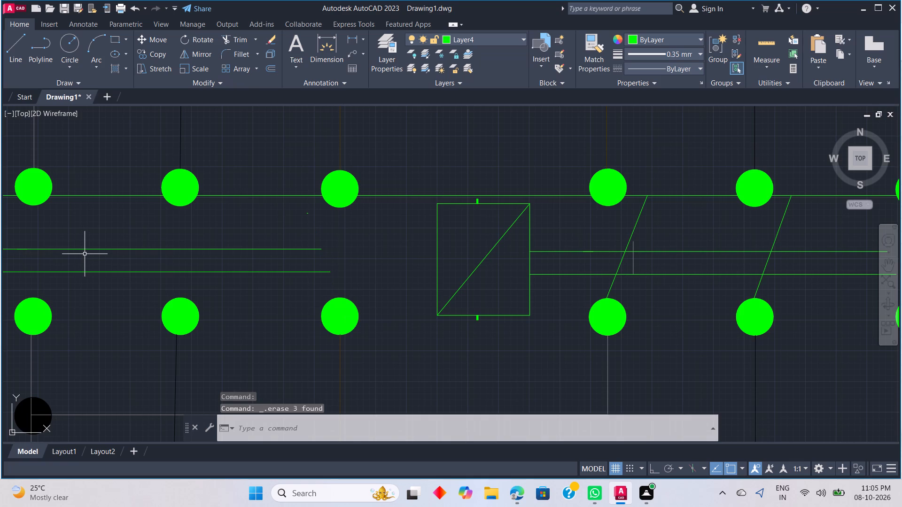
Draw a reversed blade about 43 units long at the inner contactor's terminal pair farthest from its coil, ending on the guide line.
text(L)
key(space)
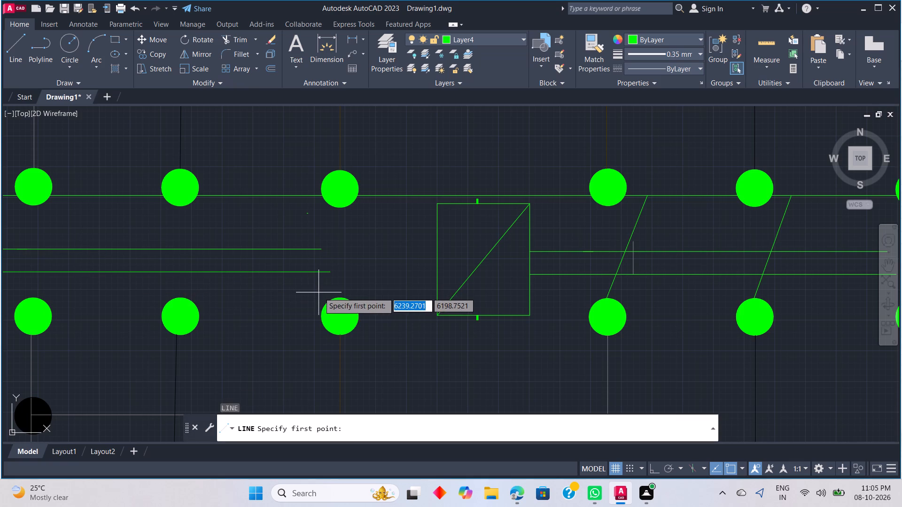
scroll(319, 293, down, 2)
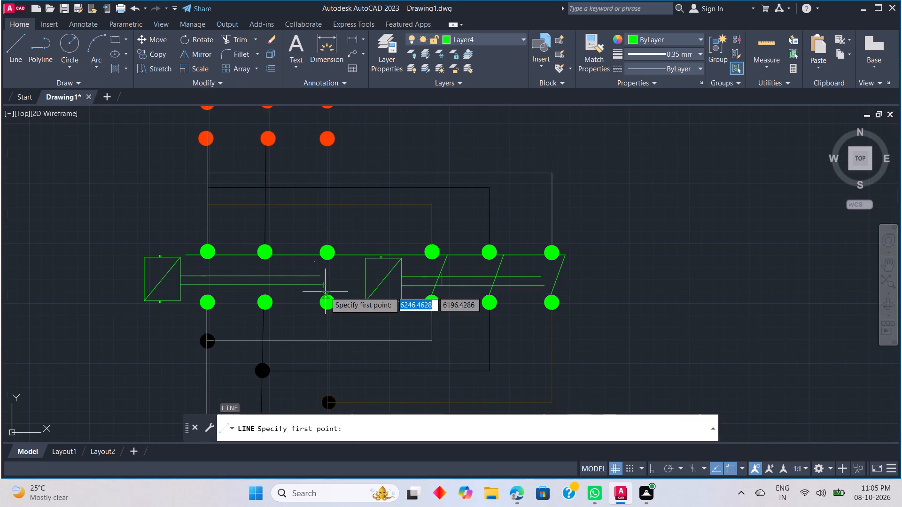
scroll(326, 292, up, 1)
click(327, 297)
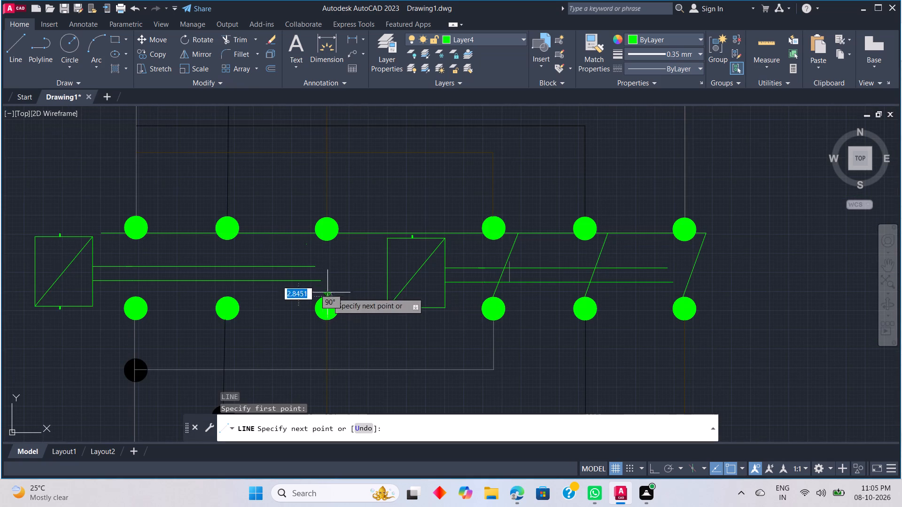
click(350, 234)
key(Escape)
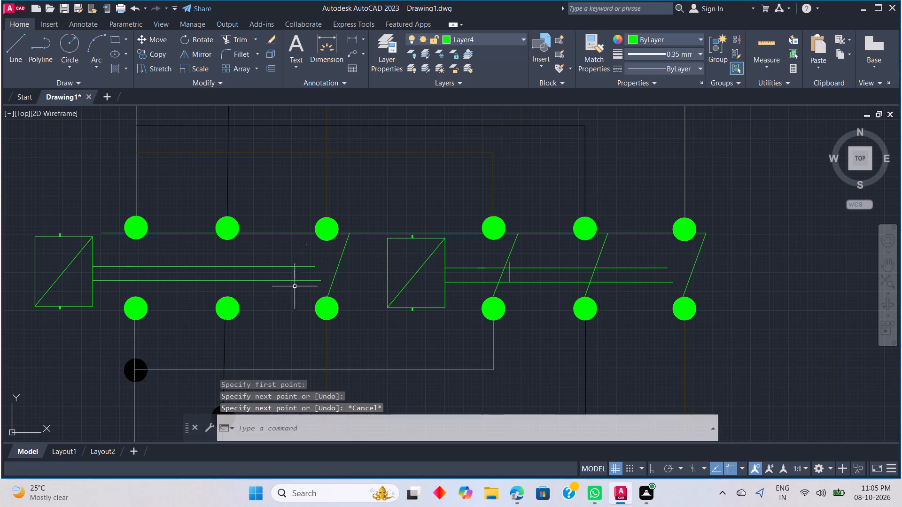
Draw a reversed blade at the inner contactor's middle pair, from the lower terminal's top to the guide line.
key(space)
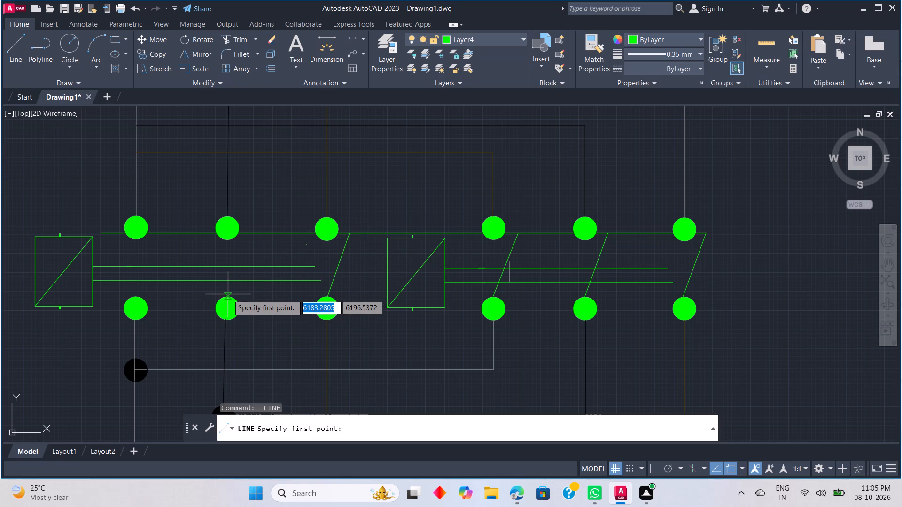
click(228, 294)
click(259, 233)
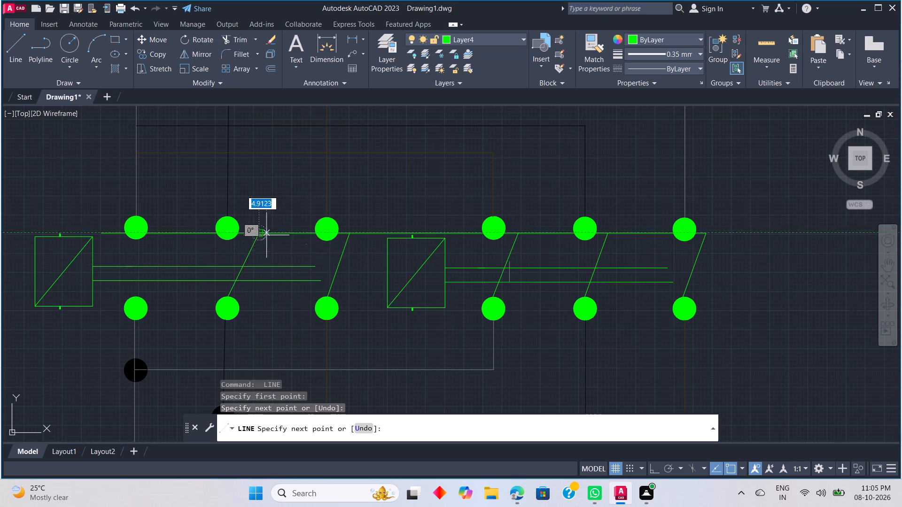
key(grave)
key(Escape)
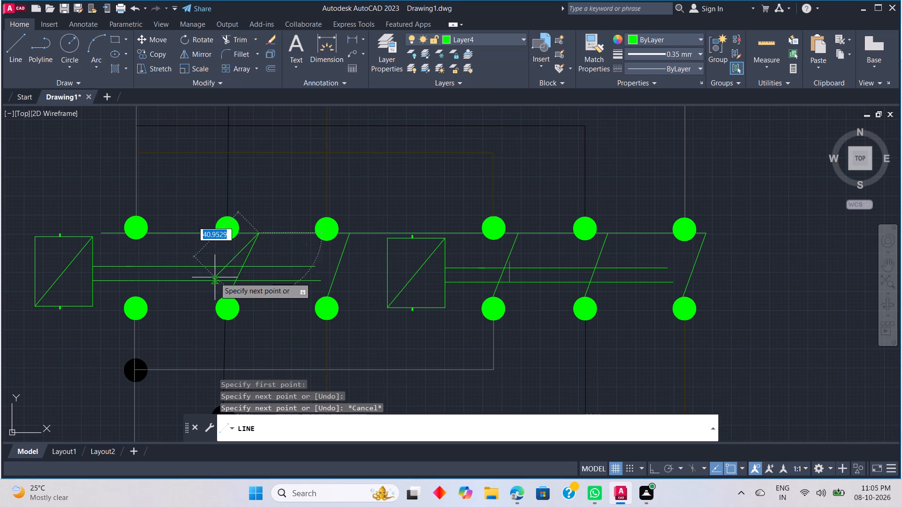
key(Escape)
Draw a reversed blade about 46 units long at the inner contactor's pair nearest its coil, from the lower terminal's top to the guide line.
key(space)
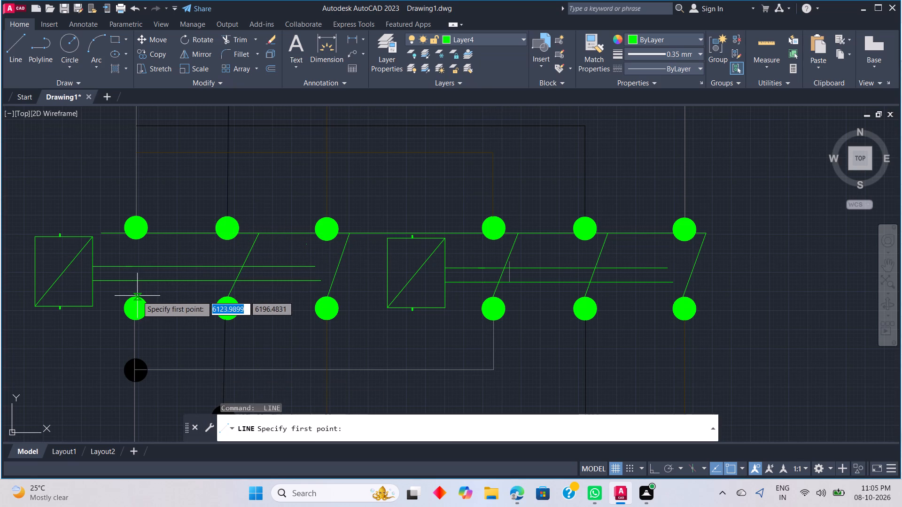
drag(136, 295, 136, 291)
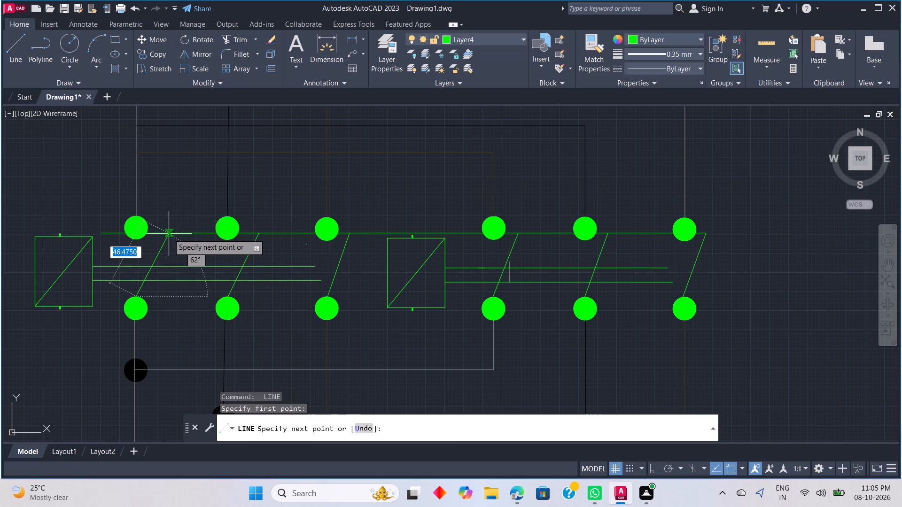
click(167, 234)
key(Escape)
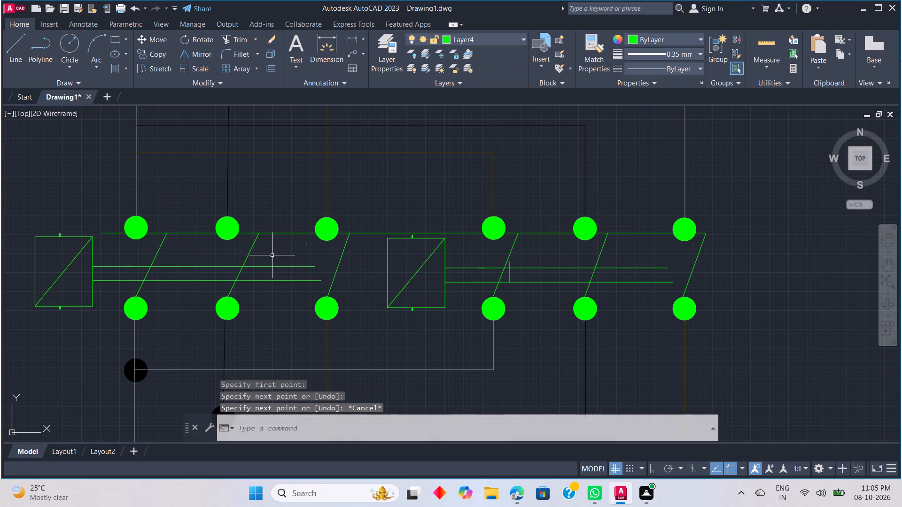
Delete the tiny stray mark beside the upper terminal farthest from the inner contactor's coil.
scroll(288, 256, down, 1)
scroll(318, 254, up, 2)
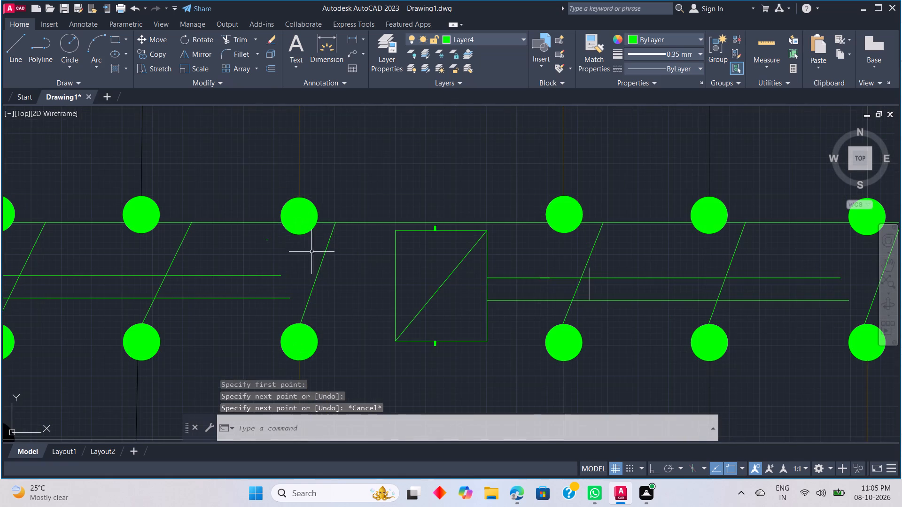
click(268, 240)
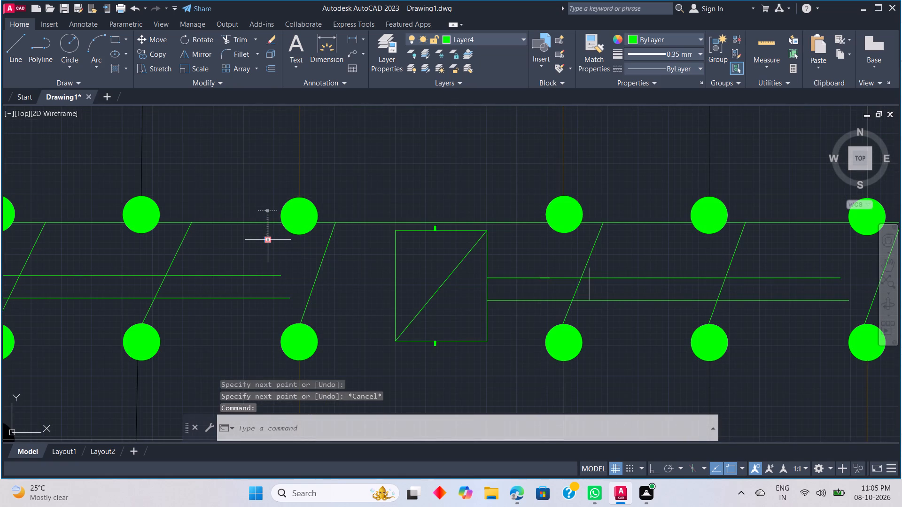
key(Delete)
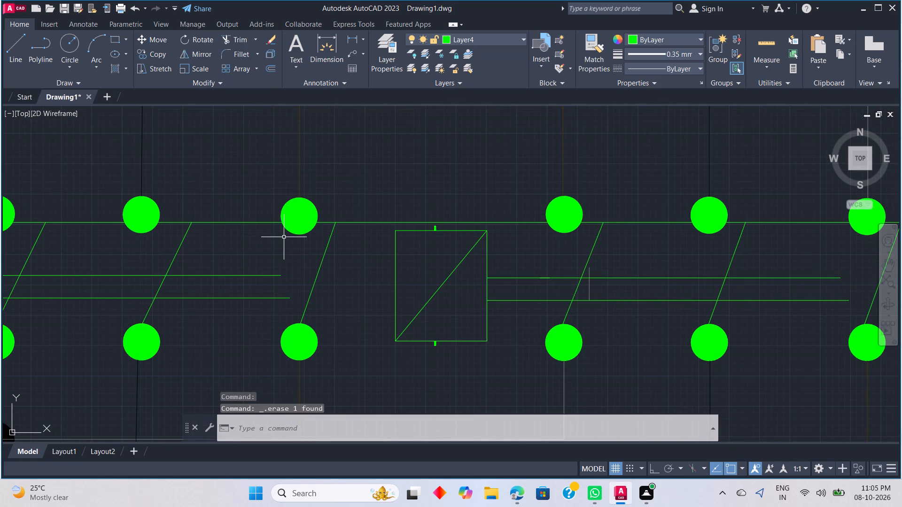
Extend both horizontal linkage lines of each right-half contactor to the blade farthest from its coil.
scroll(284, 237, up, 1)
scroll(304, 187, down, 2)
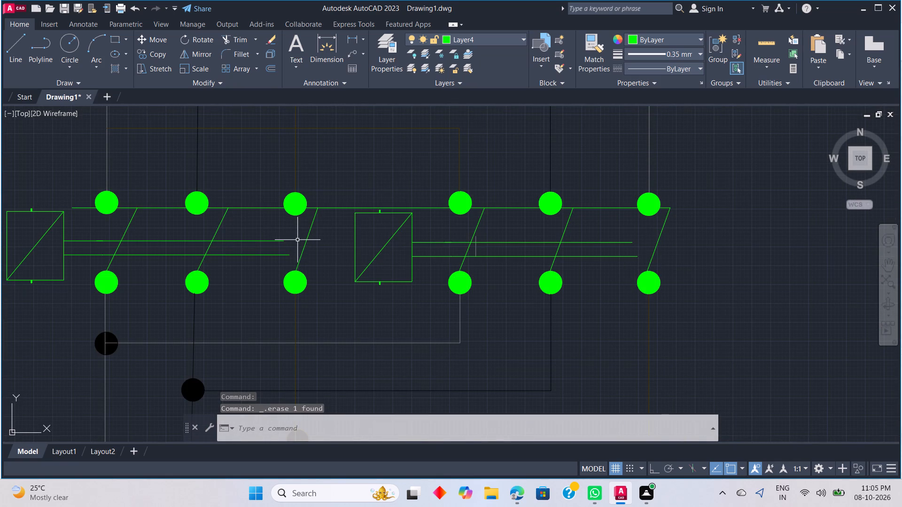
text(EX)
key(space)
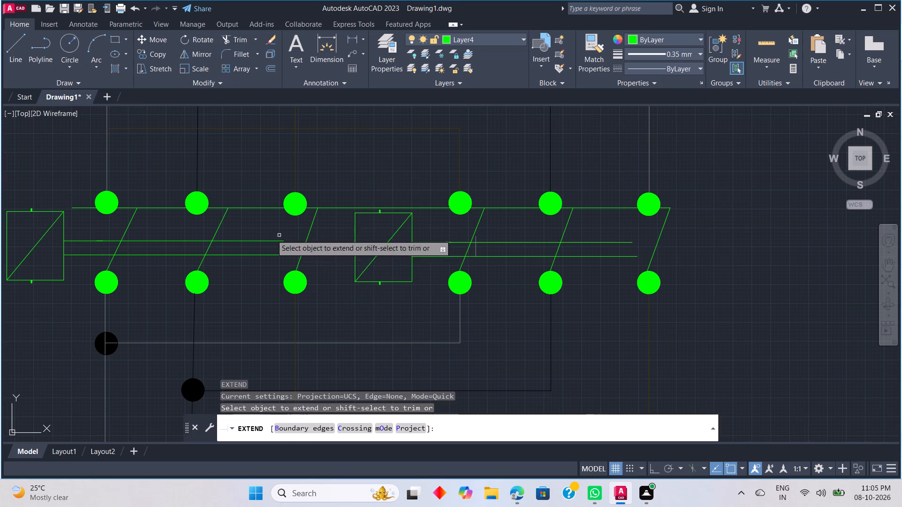
click(264, 241)
click(272, 254)
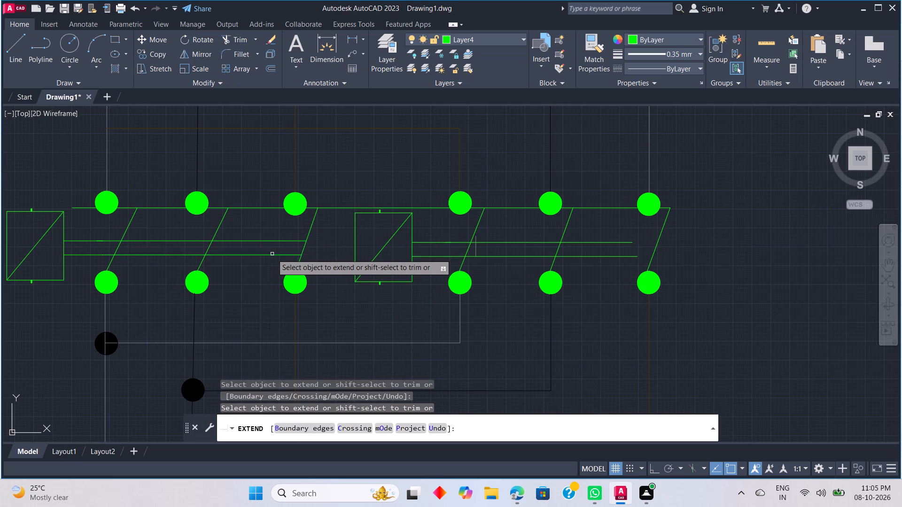
click(588, 243)
click(591, 258)
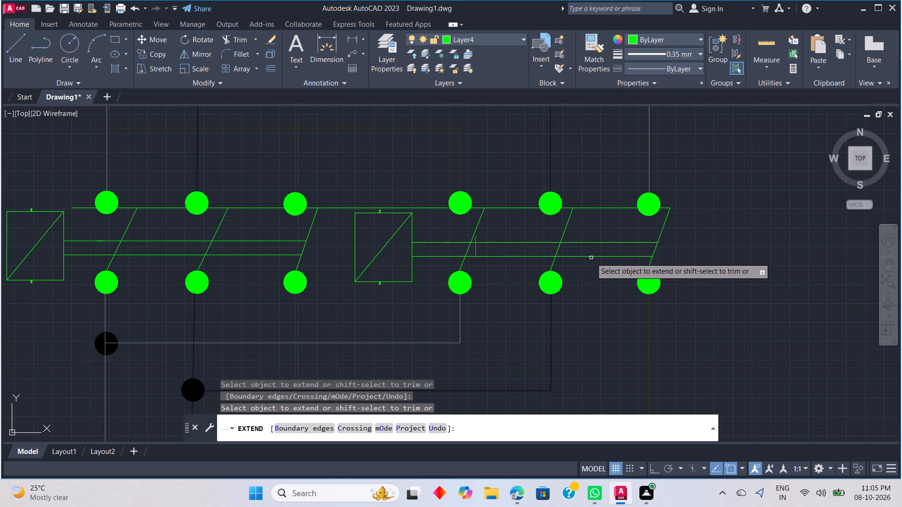
key(Escape)
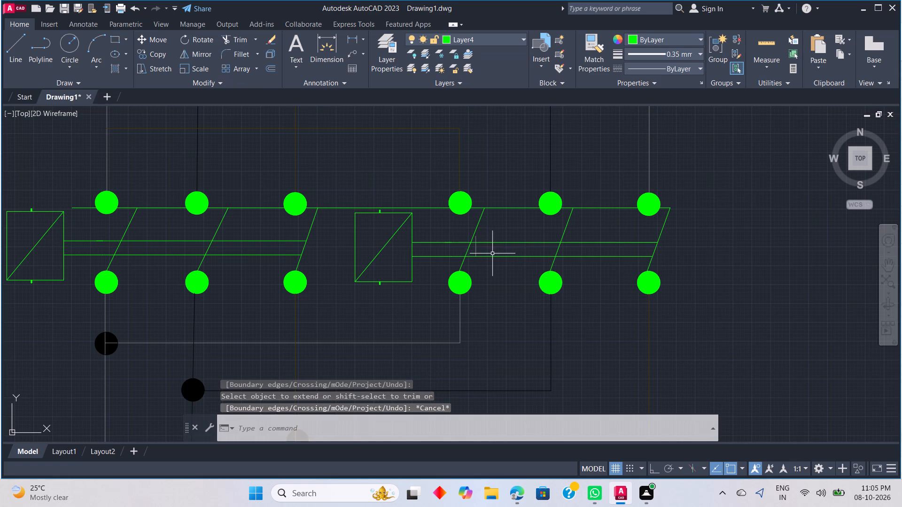
Delete the stray short vertical line beside the outer contactor's blade nearest its coil.
click(476, 250)
key(Delete)
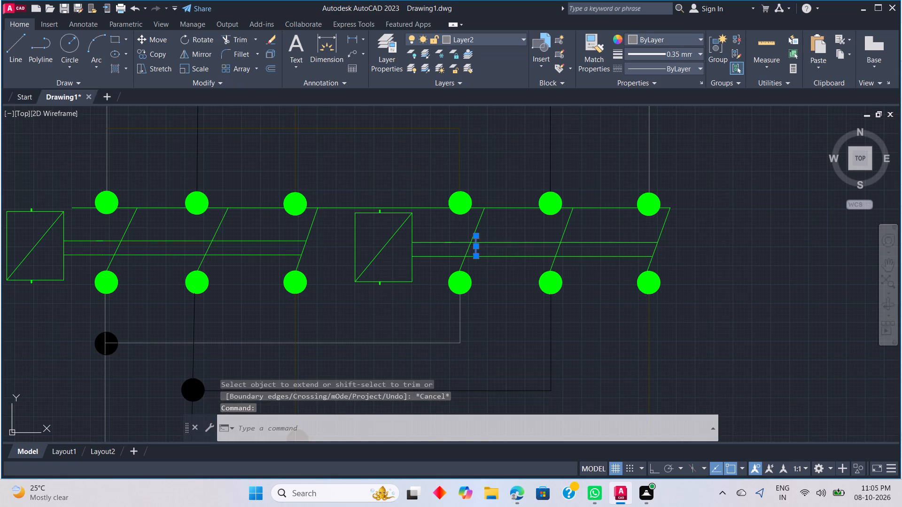
Trim away the horizontal guide line across the inner contactor's upper terminals and between the two contactors.
scroll(418, 249, down, 1)
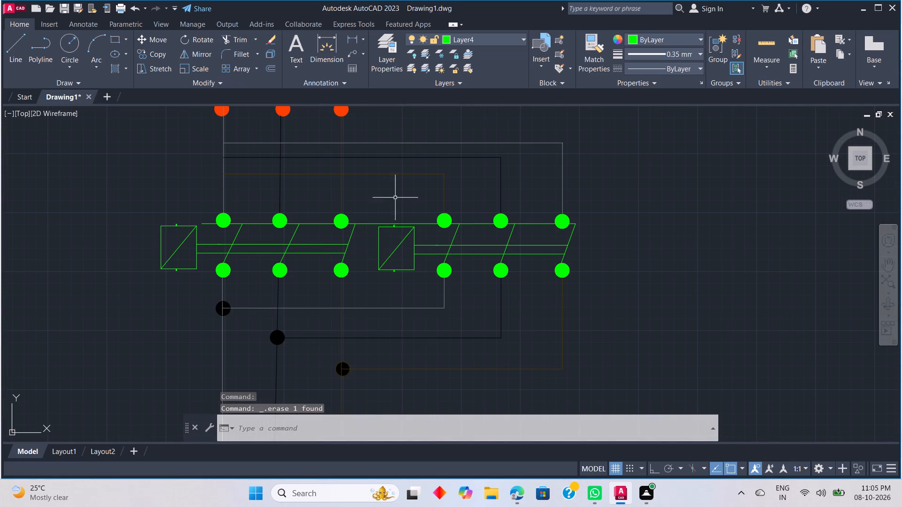
middle_drag(398, 193, 399, 230)
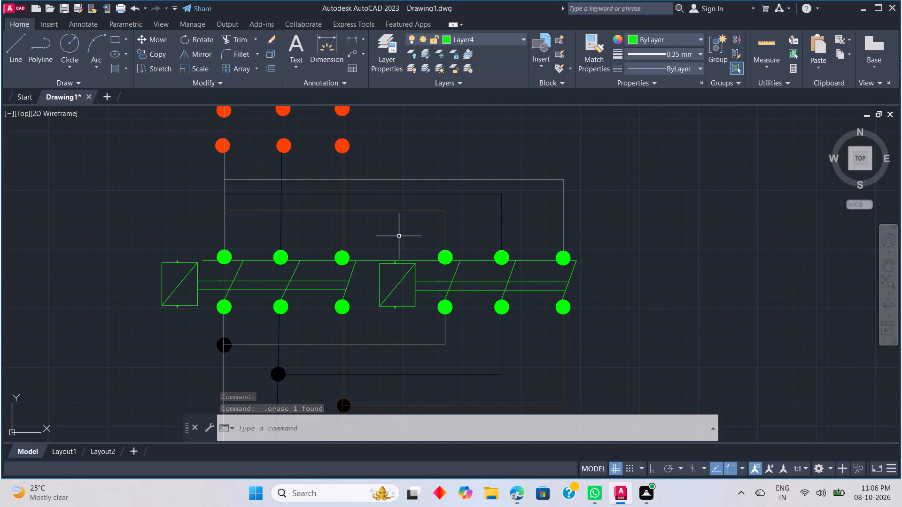
text(TR)
key(space)
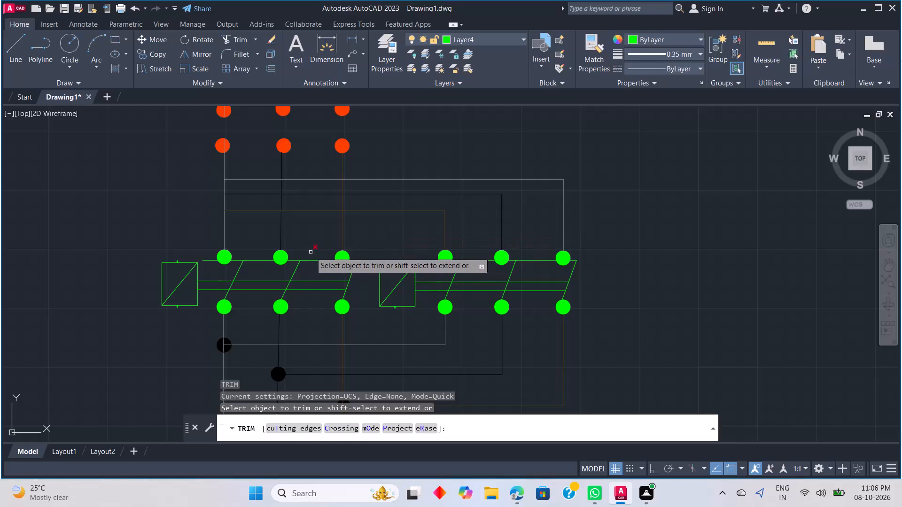
drag(311, 257, 312, 263)
scroll(310, 262, down, 1)
click(312, 264)
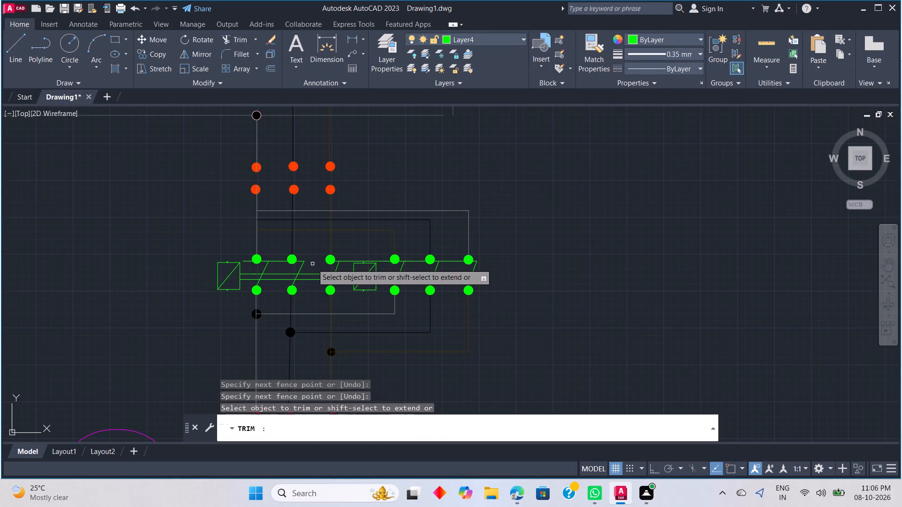
scroll(311, 260, up, 3)
click(265, 263)
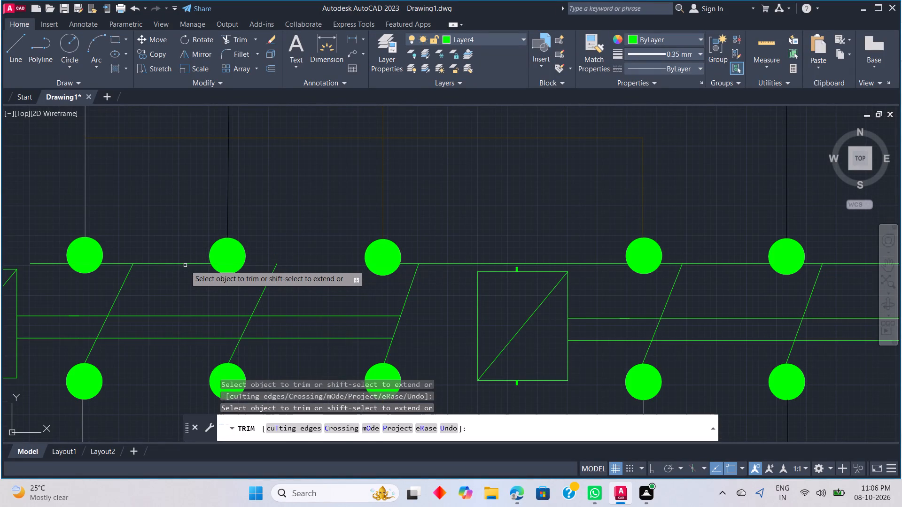
click(185, 264)
click(114, 262)
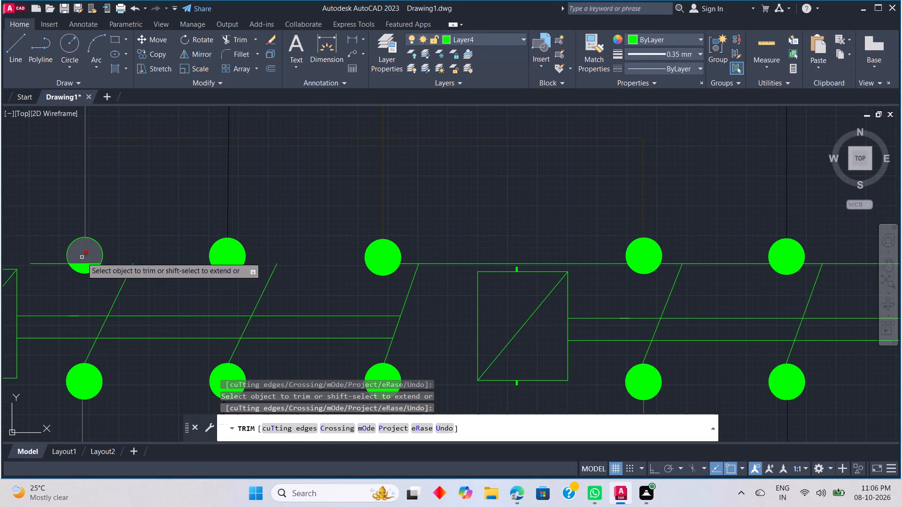
click(82, 264)
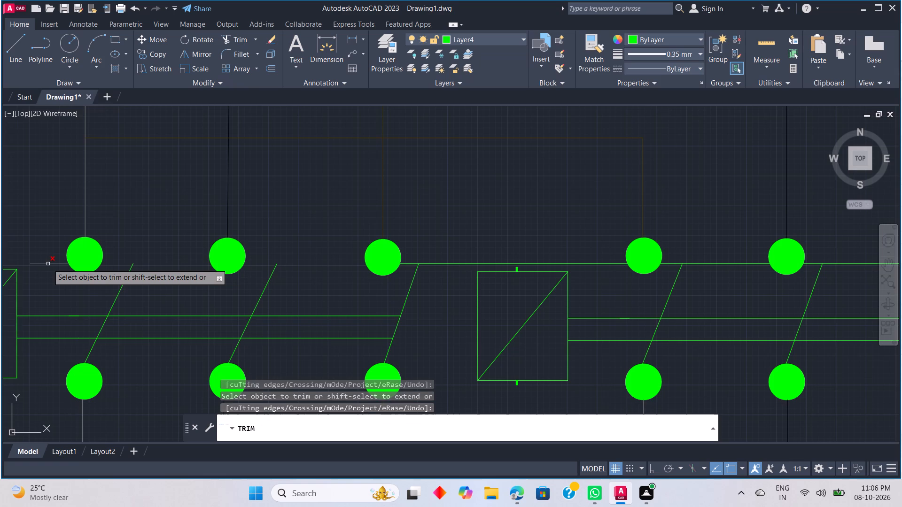
click(48, 264)
click(232, 265)
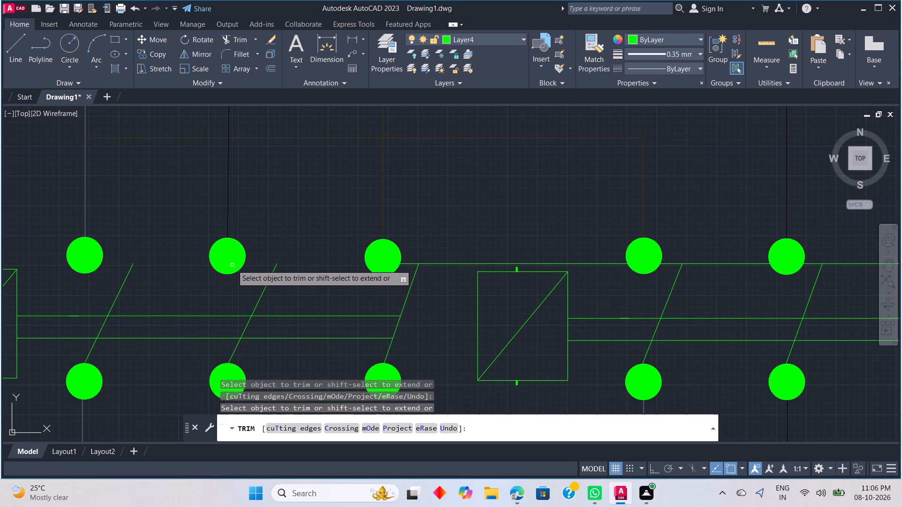
click(386, 265)
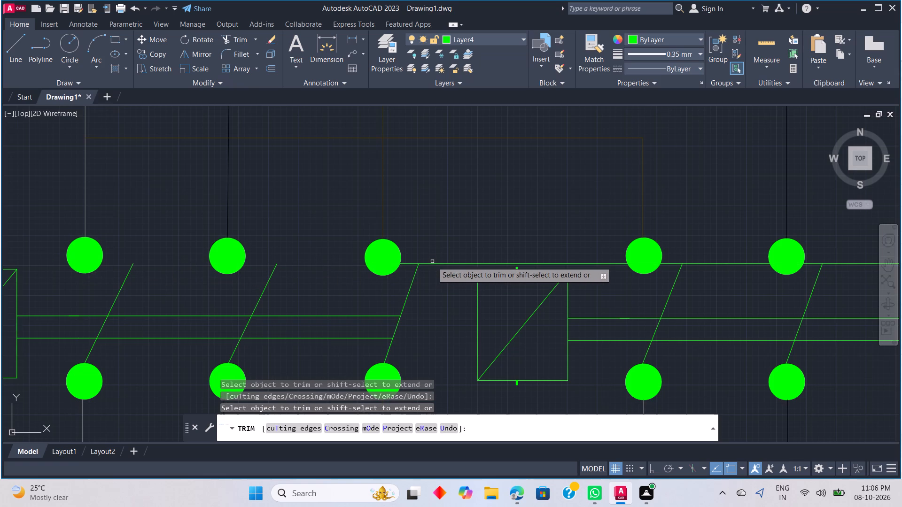
click(434, 264)
click(405, 263)
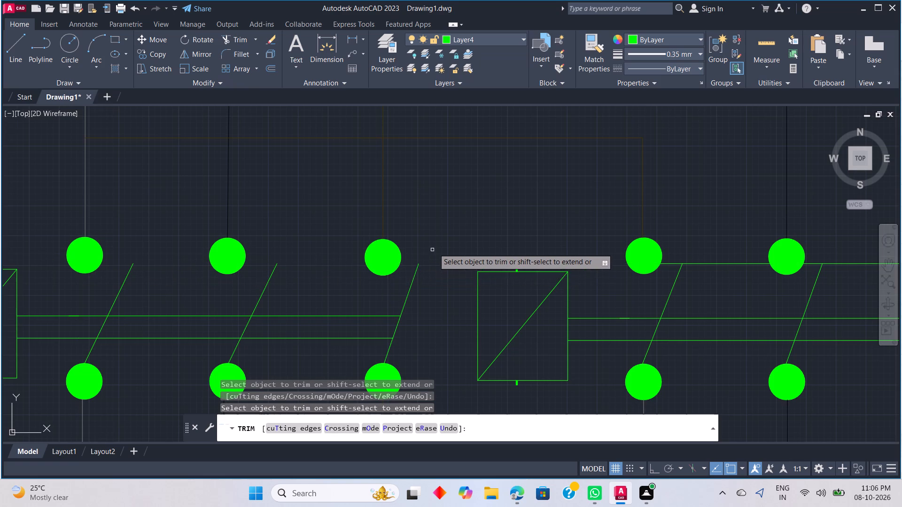
Trim away the remaining guide line segments across the outer contactor's upper terminals and blade ends.
scroll(436, 245, down, 2)
middle_drag(439, 267, 168, 274)
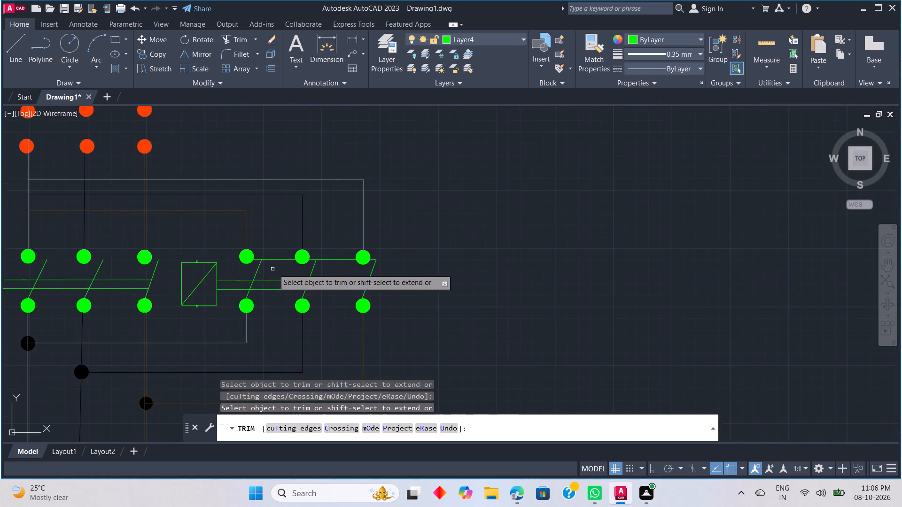
scroll(274, 269, up, 2)
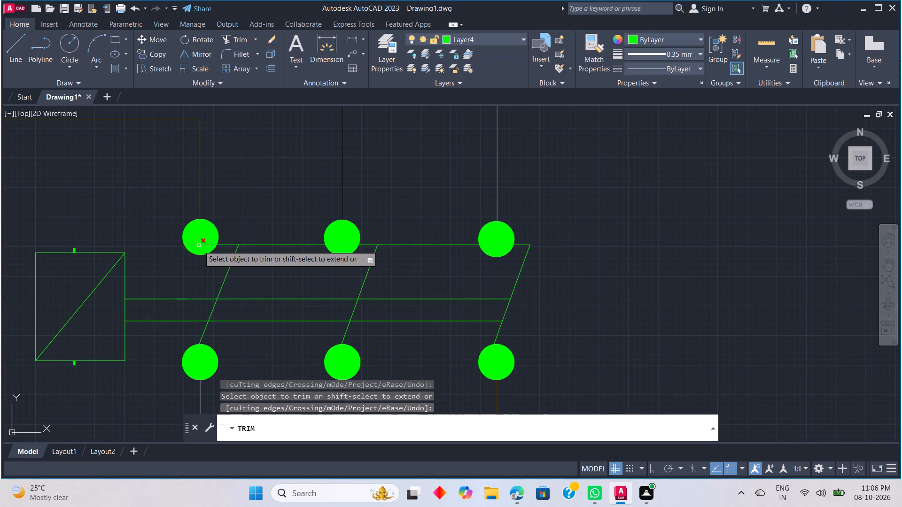
click(199, 246)
click(228, 246)
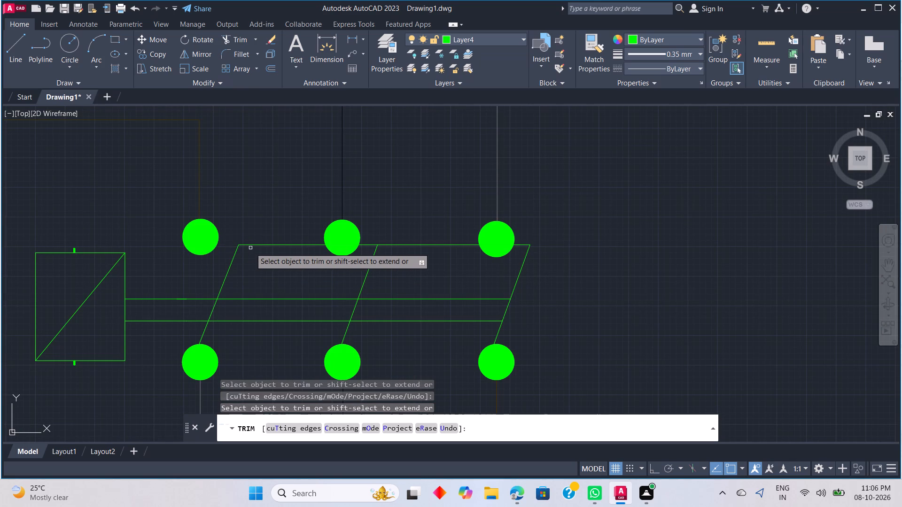
click(252, 246)
click(341, 246)
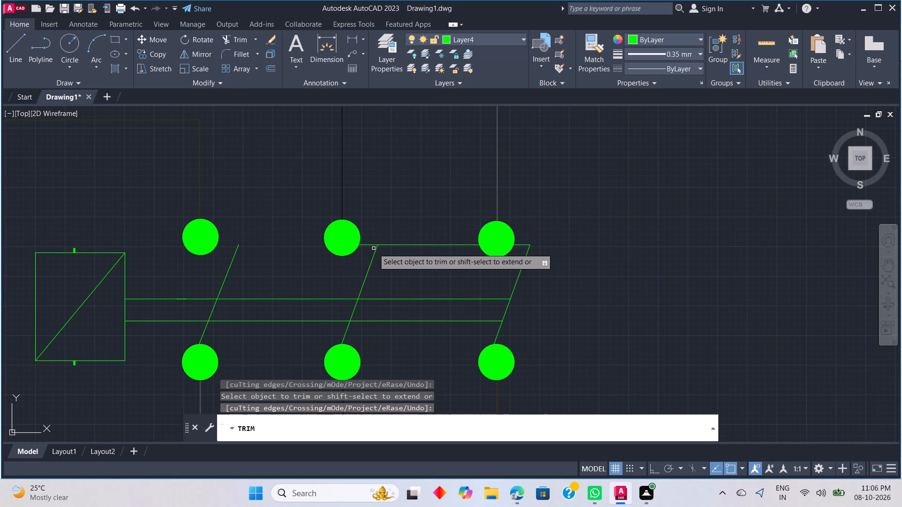
click(371, 248)
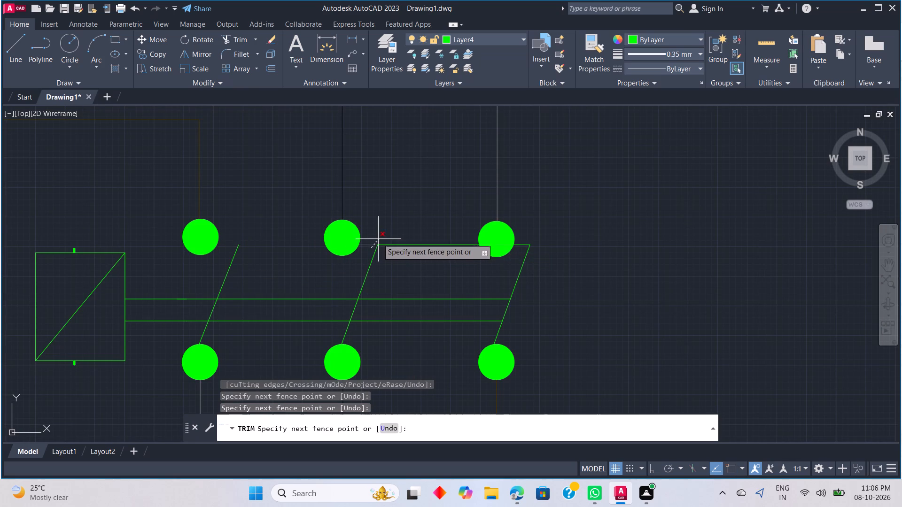
click(378, 238)
click(389, 245)
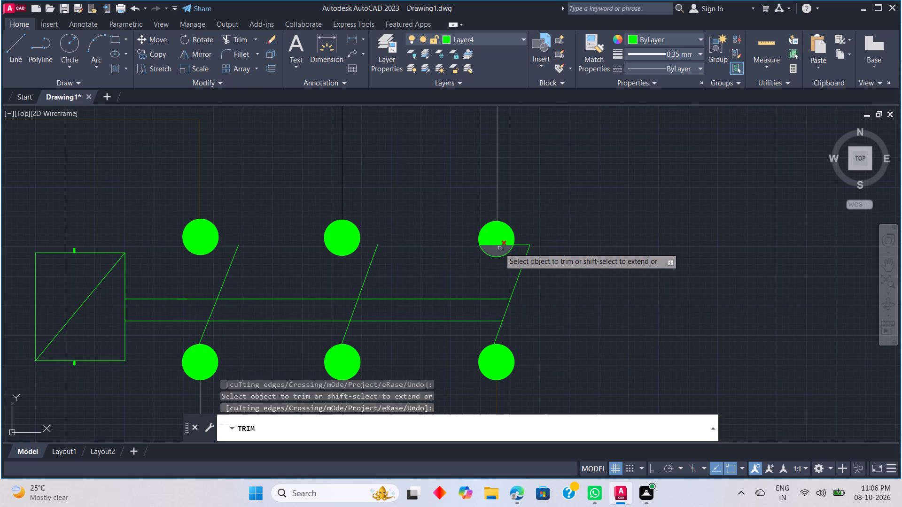
click(499, 246)
click(519, 245)
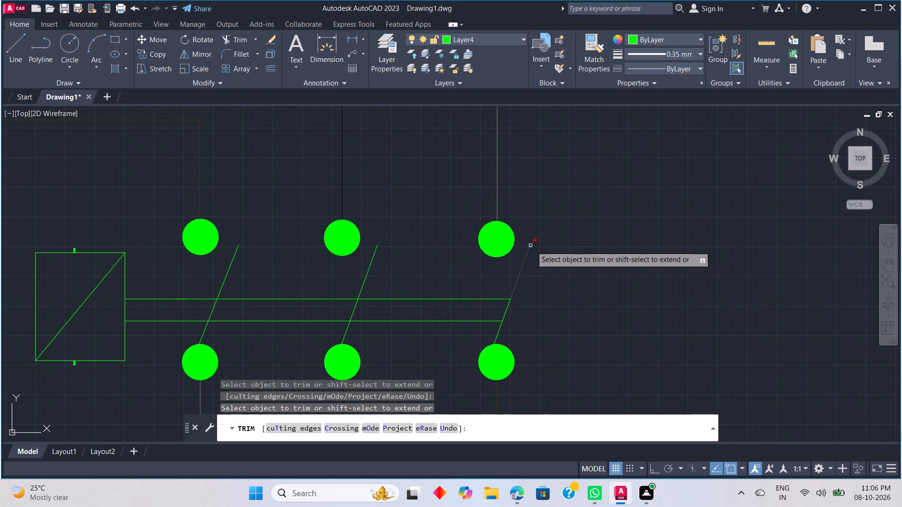
scroll(561, 256, down, 3)
key(Escape)
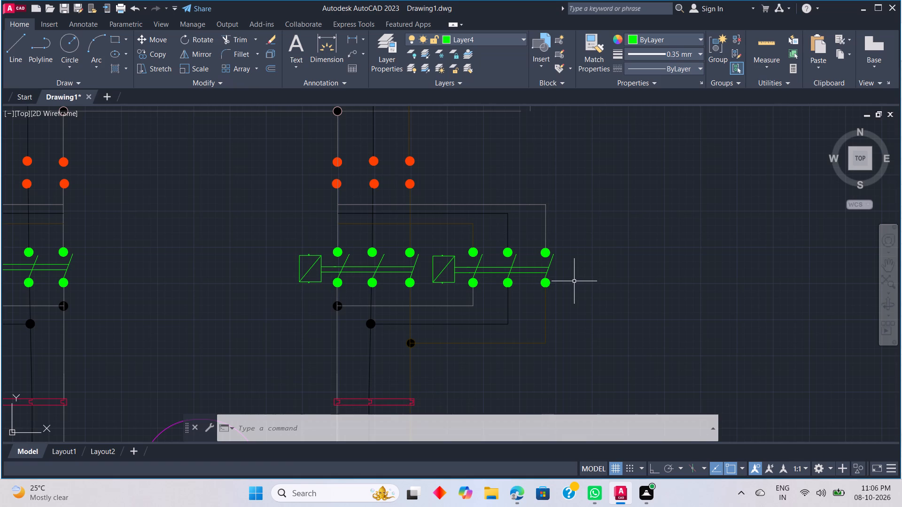
Examine the whole diagram, comparing the contactors in both halves around the shared motor circle.
scroll(572, 286, down, 2)
middle_drag(531, 332, 497, 290)
middle_drag(492, 286, 485, 282)
middle_click(481, 280)
scroll(475, 277, down, 1)
scroll(482, 273, up, 2)
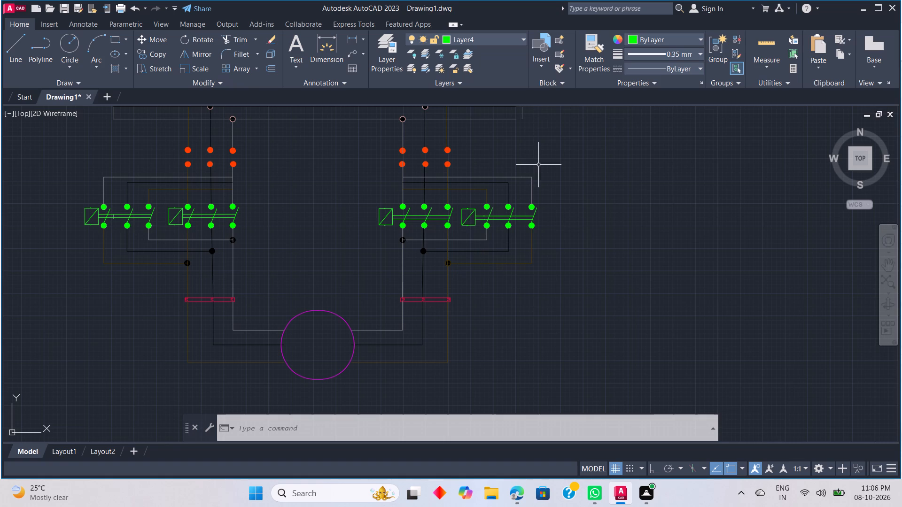
scroll(455, 88, down, 1)
scroll(523, 265, down, 1)
middle_drag(523, 265, 416, 271)
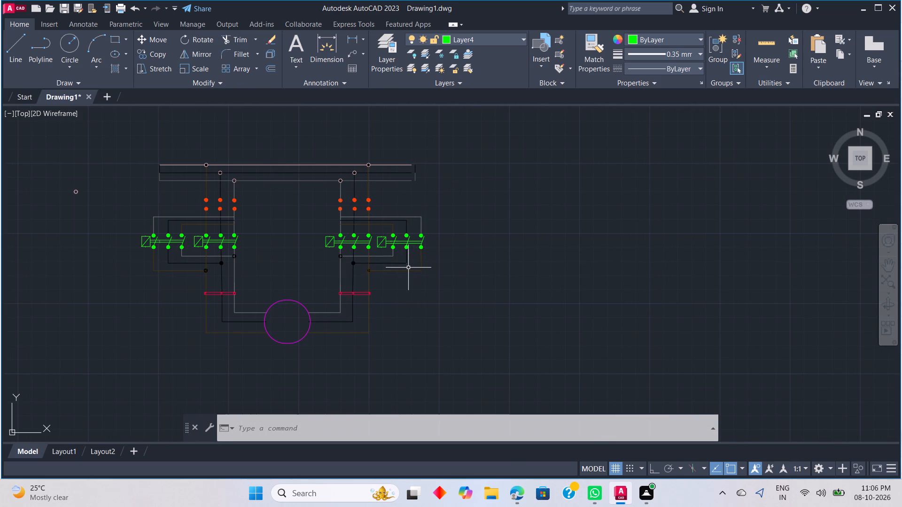
Copy the outer contactor of the right half about 276 units horizontally into the empty area beyond the diagram.
scroll(407, 237, up, 4)
scroll(355, 238, down, 1)
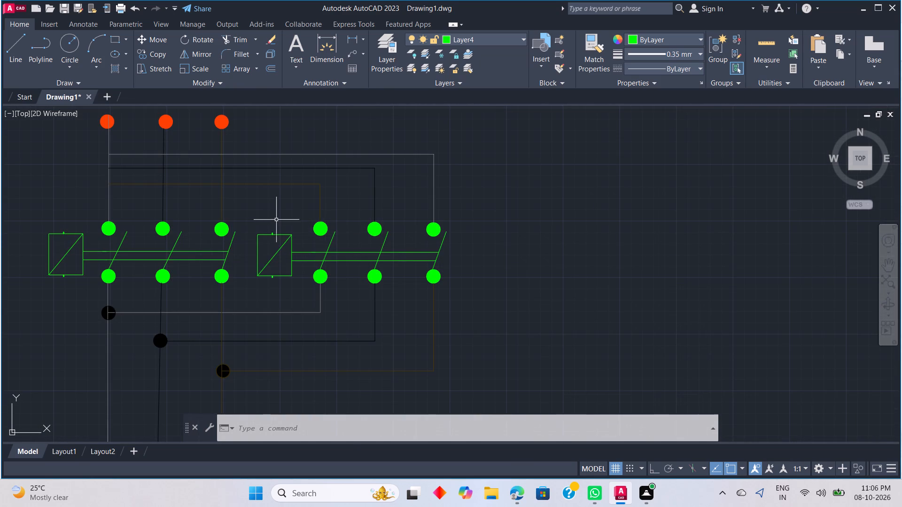
click(250, 218)
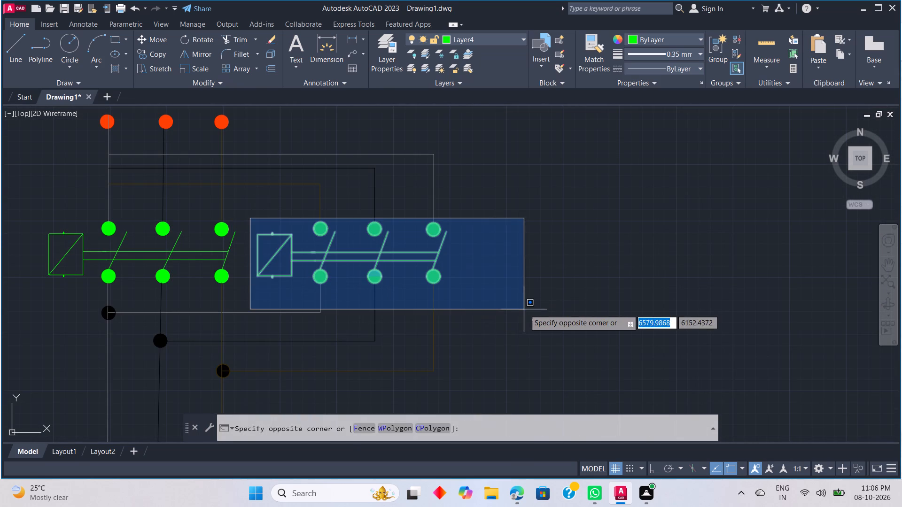
click(512, 296)
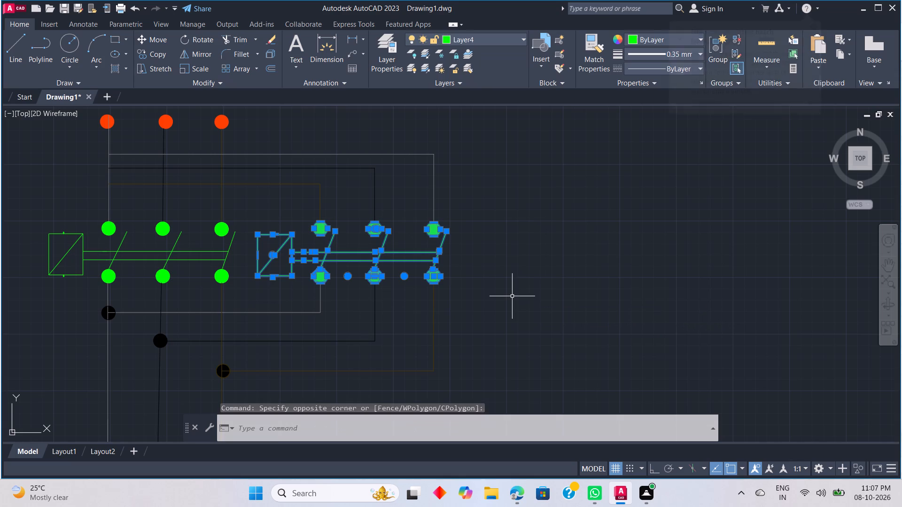
right_click(468, 256)
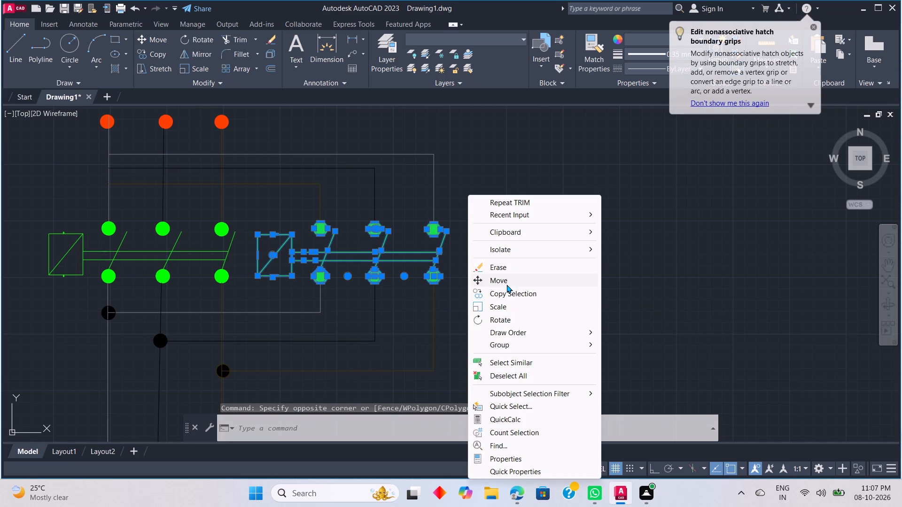
click(506, 294)
click(437, 254)
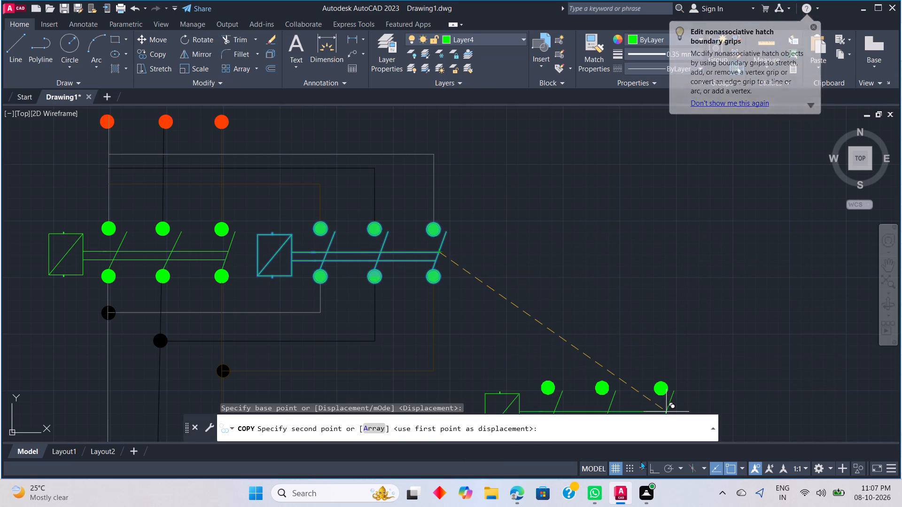
click(655, 464)
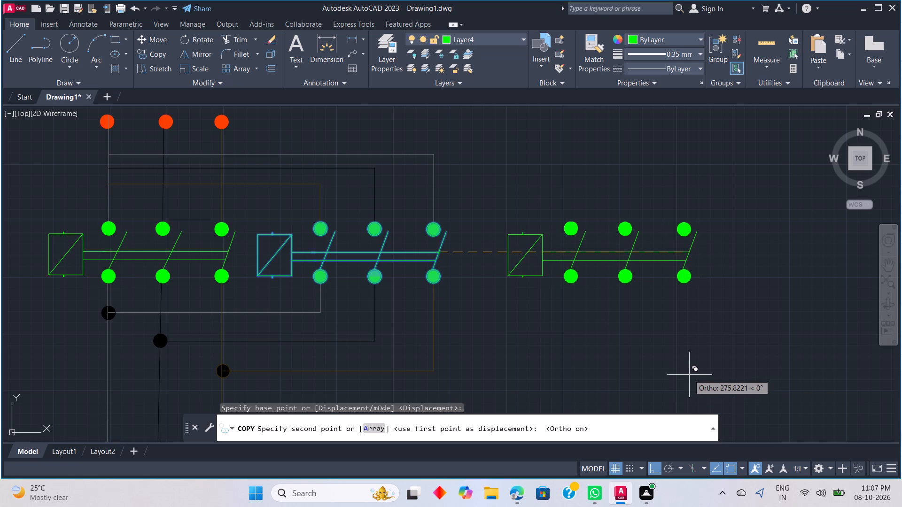
click(690, 374)
key(Escape)
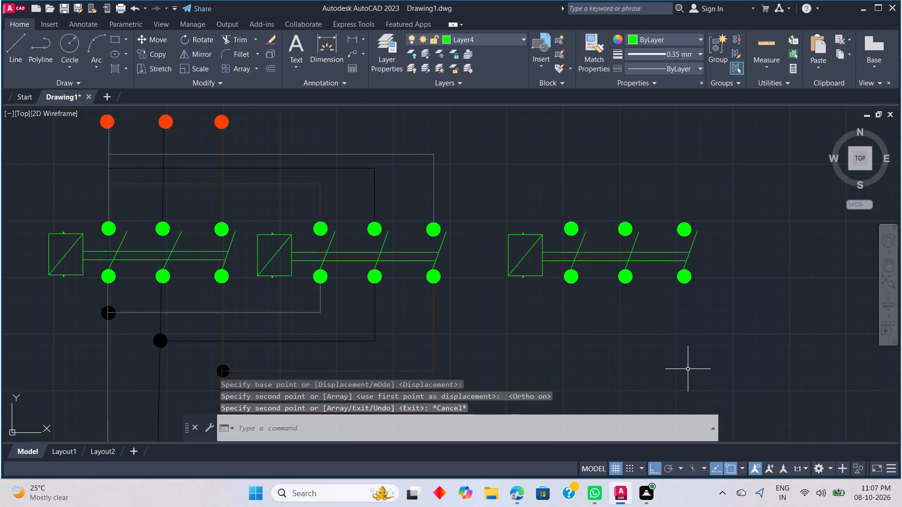
Make layer 0 the current layer for wiring the copied contactor.
scroll(688, 369, down, 4)
middle_click(682, 365)
middle_click(677, 360)
middle_click(627, 172)
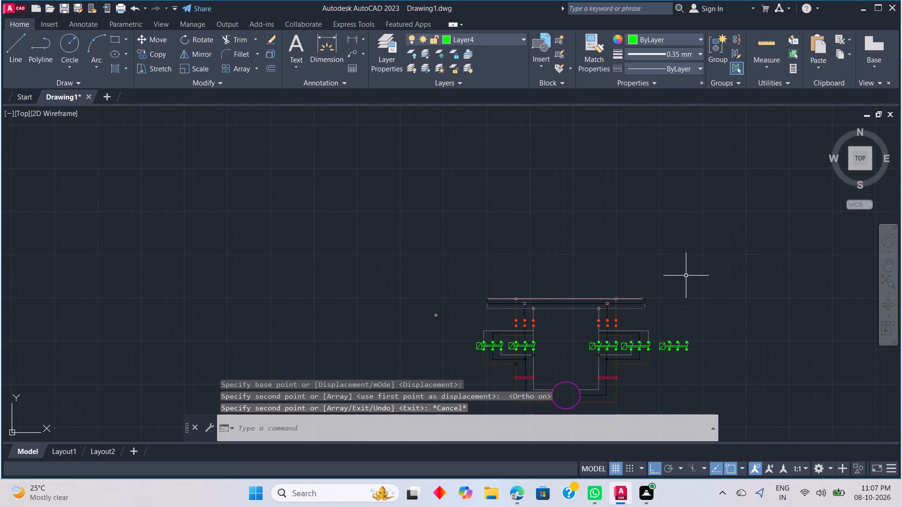
middle_drag(685, 276, 574, 187)
scroll(545, 271, up, 2)
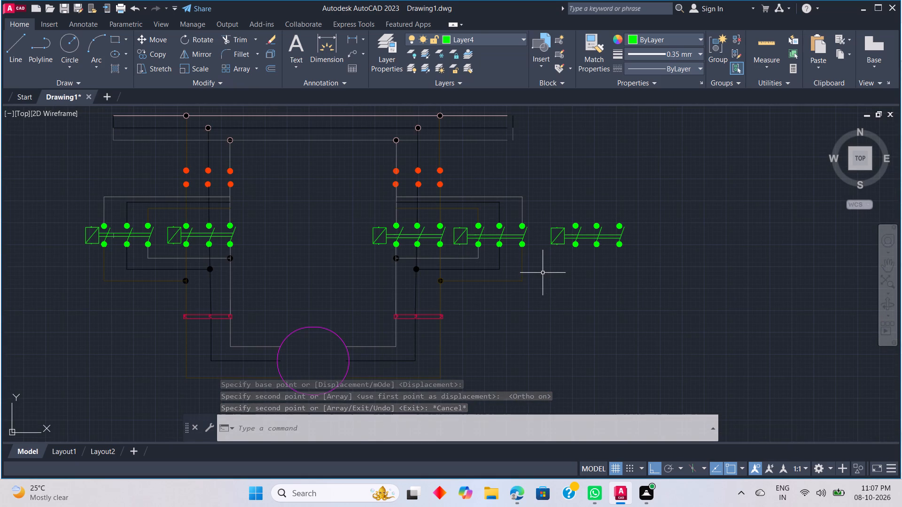
scroll(543, 273, down, 1)
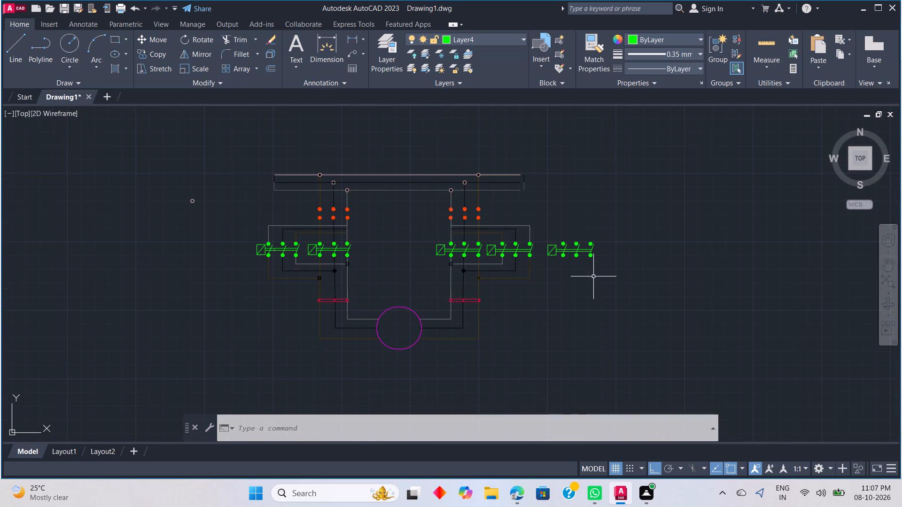
text(L)
key(space)
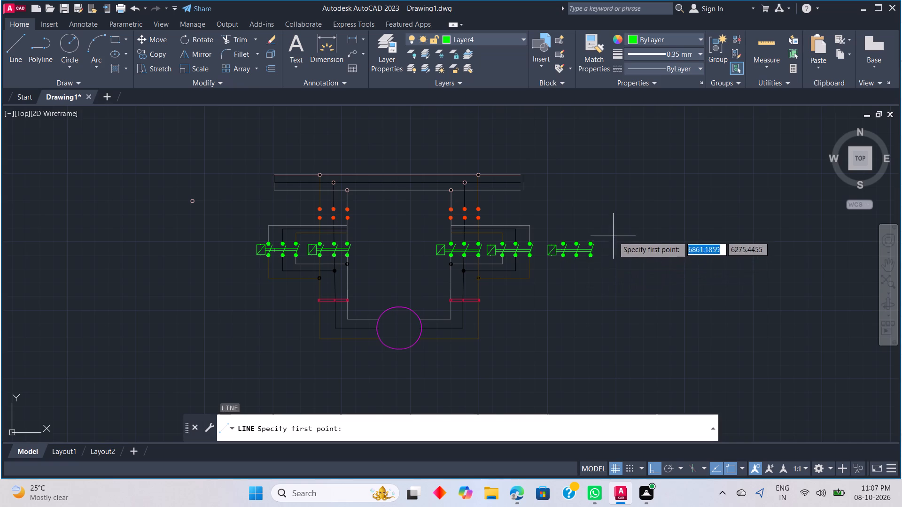
scroll(610, 236, up, 2)
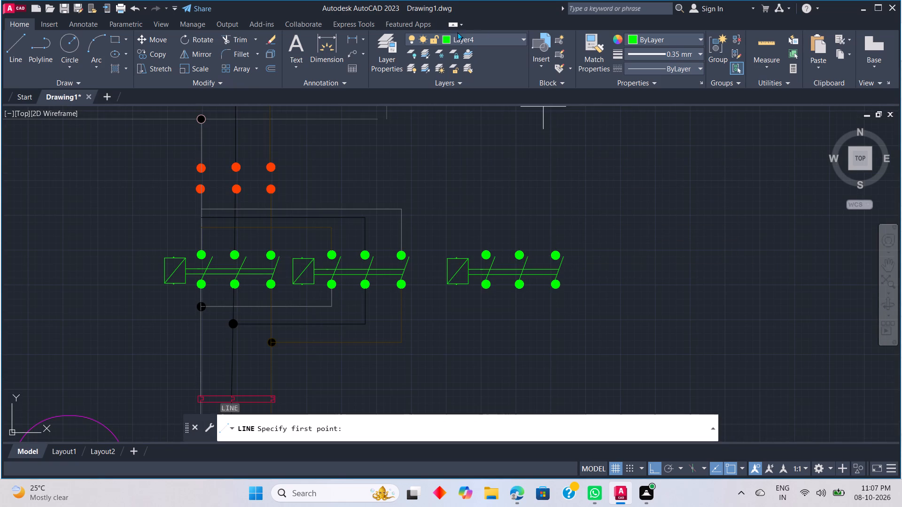
click(511, 41)
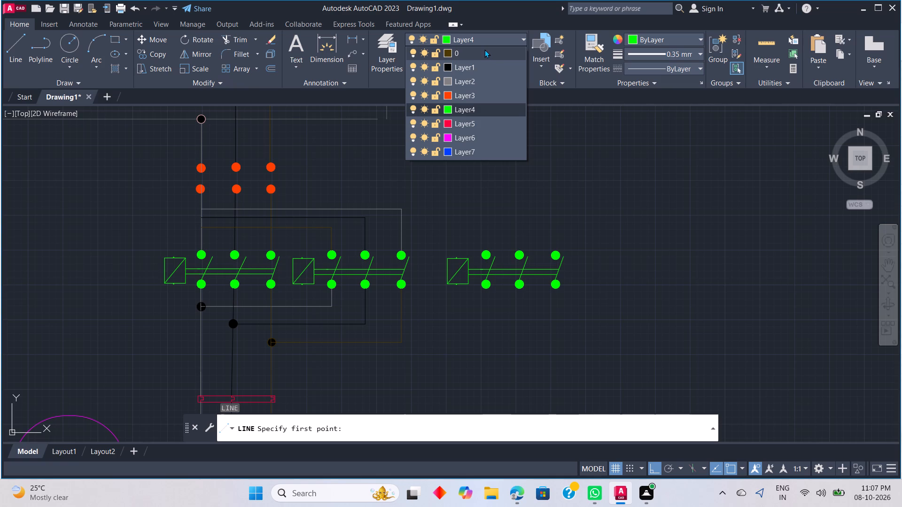
click(484, 49)
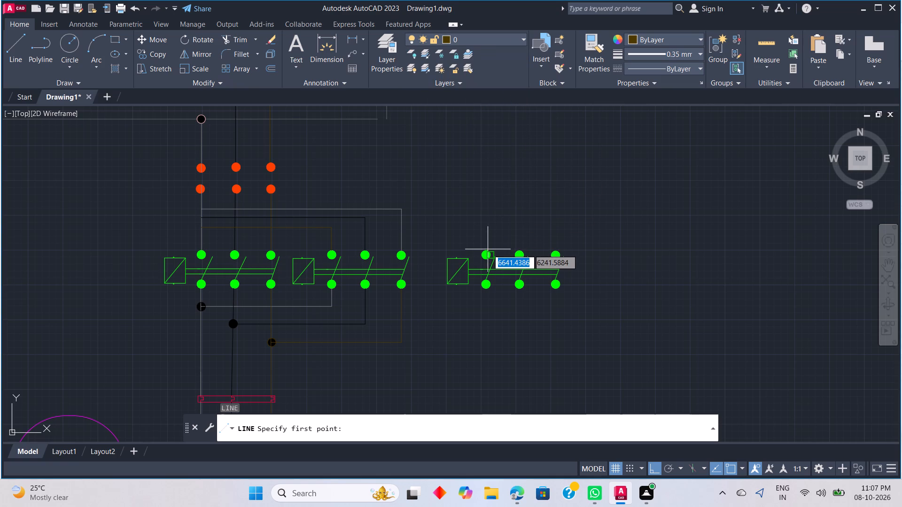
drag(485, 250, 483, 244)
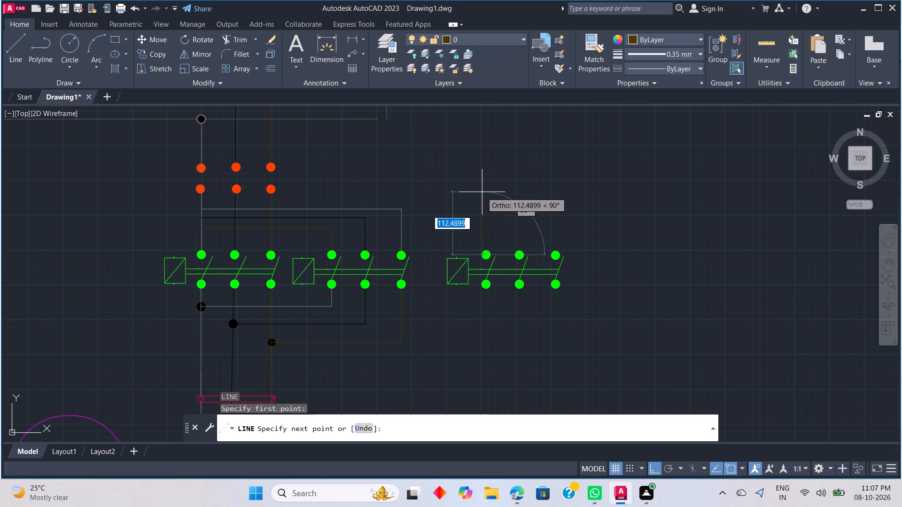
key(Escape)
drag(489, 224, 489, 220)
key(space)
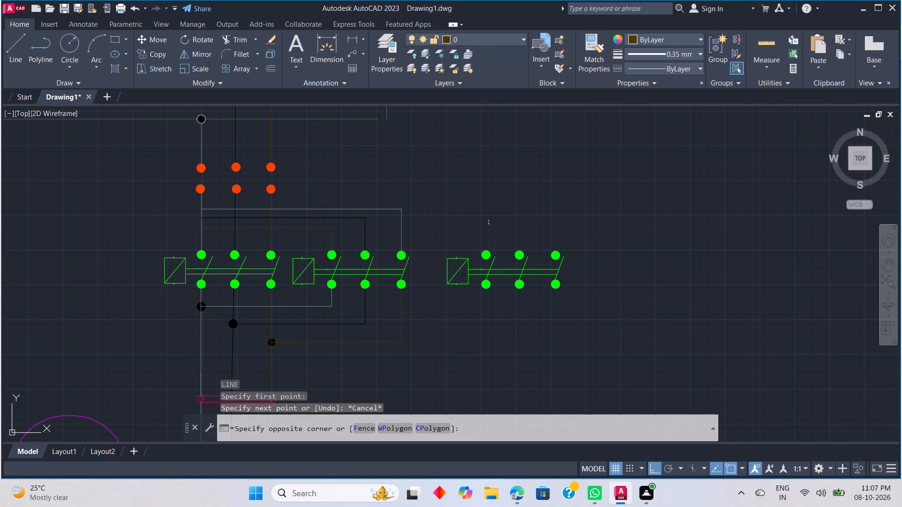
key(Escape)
Draw a line straight up from the copied contactor's terminal nearest the coil, turning about 40 units across toward the middle terminal.
text(L)
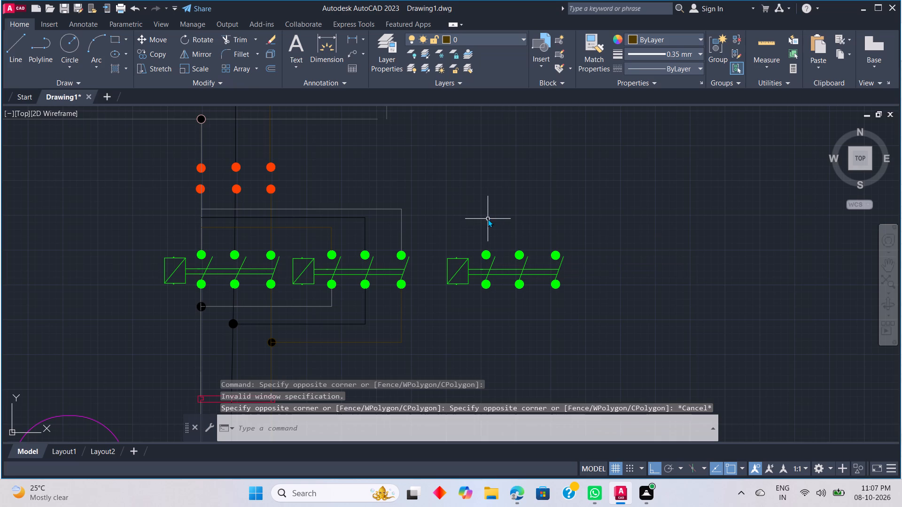
key(space)
scroll(485, 250, up, 3)
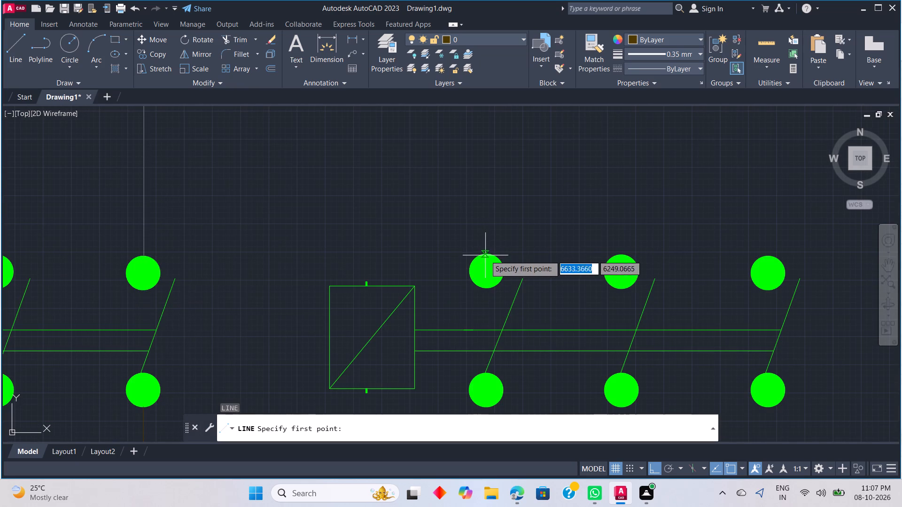
click(487, 254)
scroll(480, 154, down, 2)
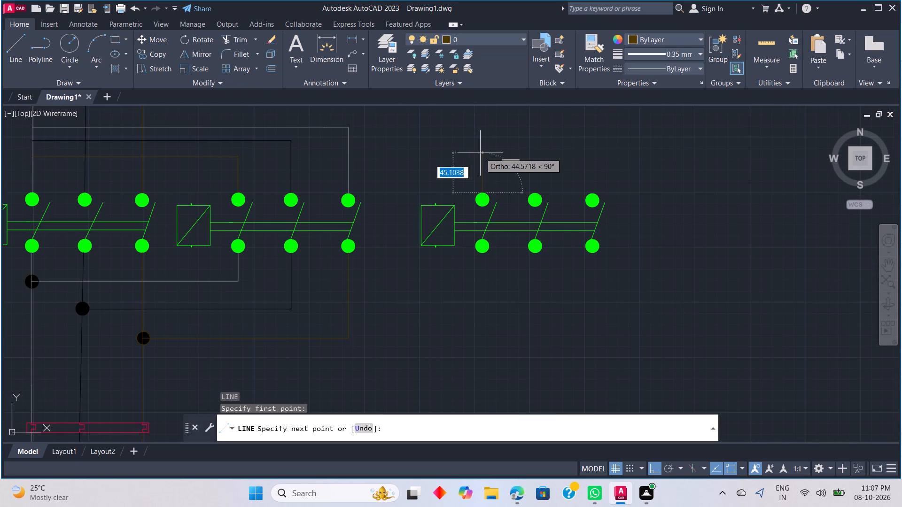
middle_drag(477, 148, 481, 192)
click(485, 182)
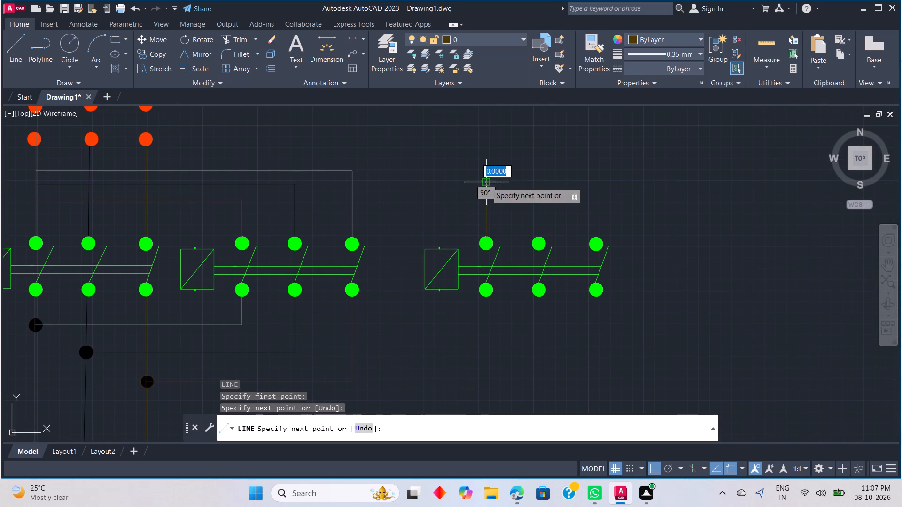
scroll(589, 180, up, 2)
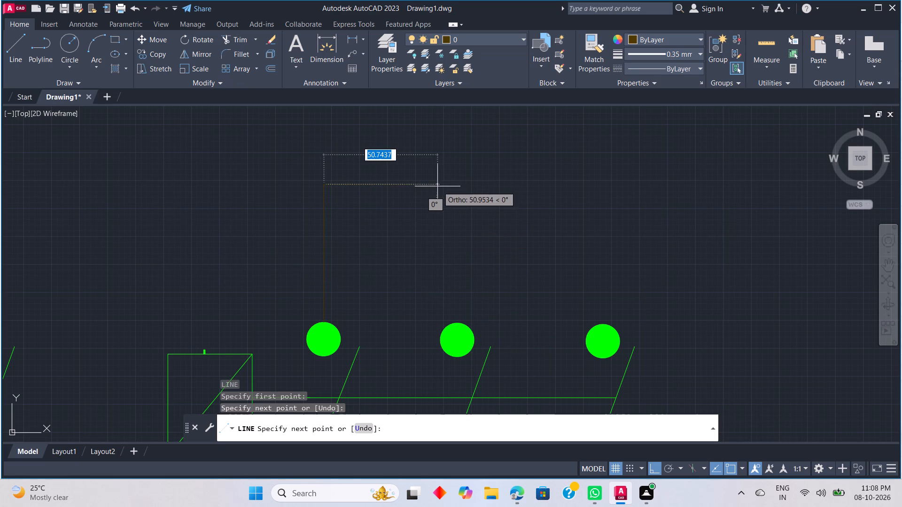
click(413, 182)
key(Escape)
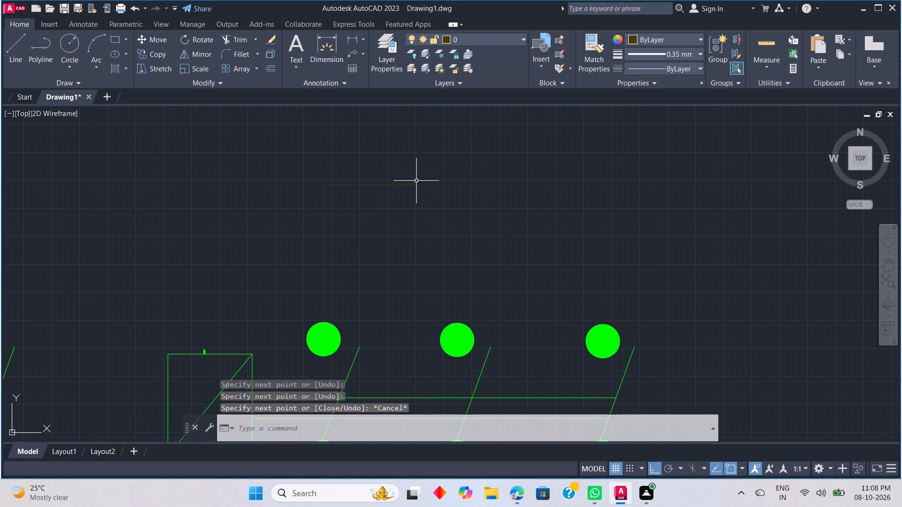
On Layer1, draw a vertical line about 62 units up from the copied contactor's middle upper terminal, level with the horizontal line.
click(466, 35)
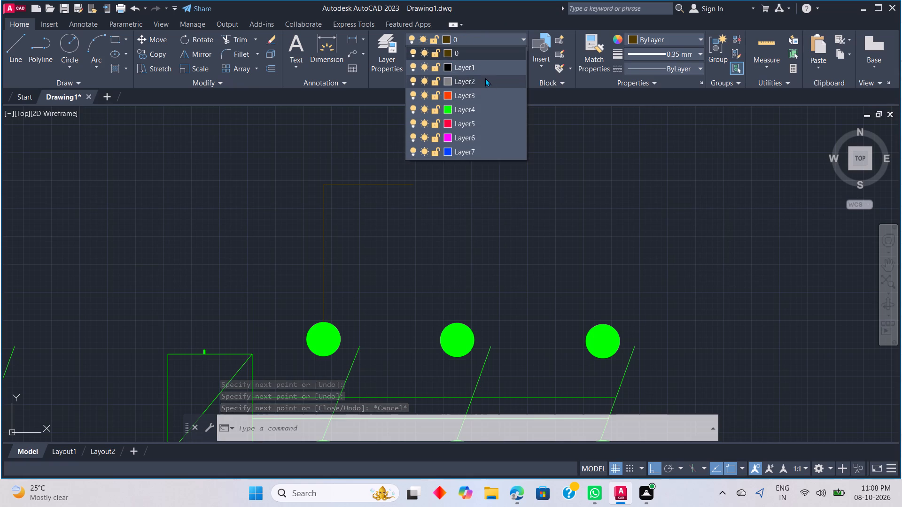
click(484, 70)
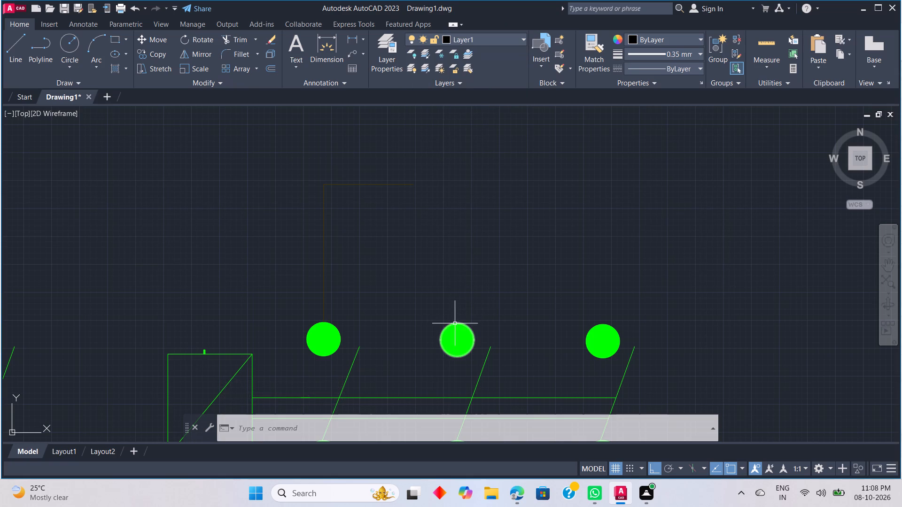
click(457, 323)
key(Escape)
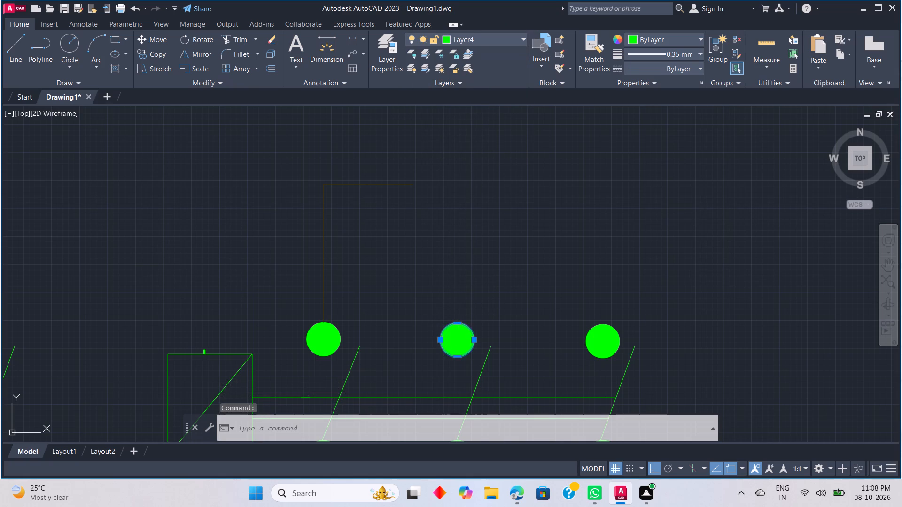
key(l)
key(space)
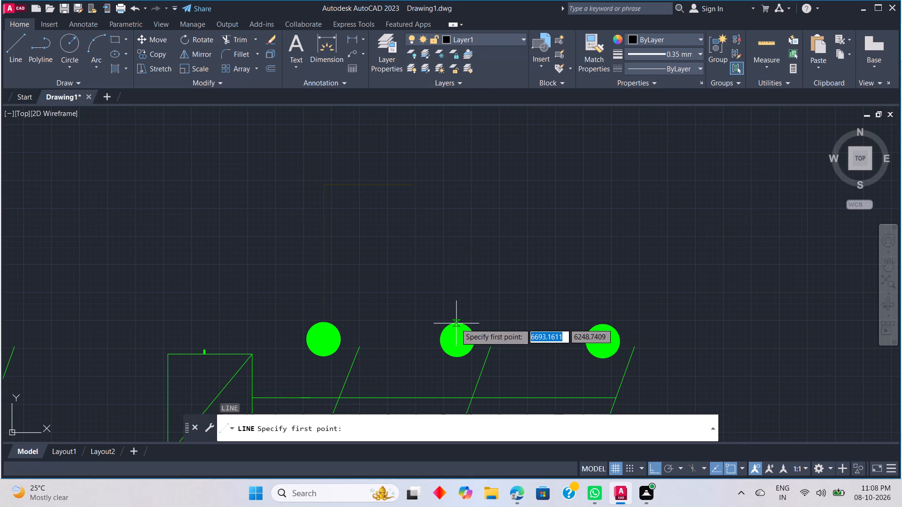
click(457, 322)
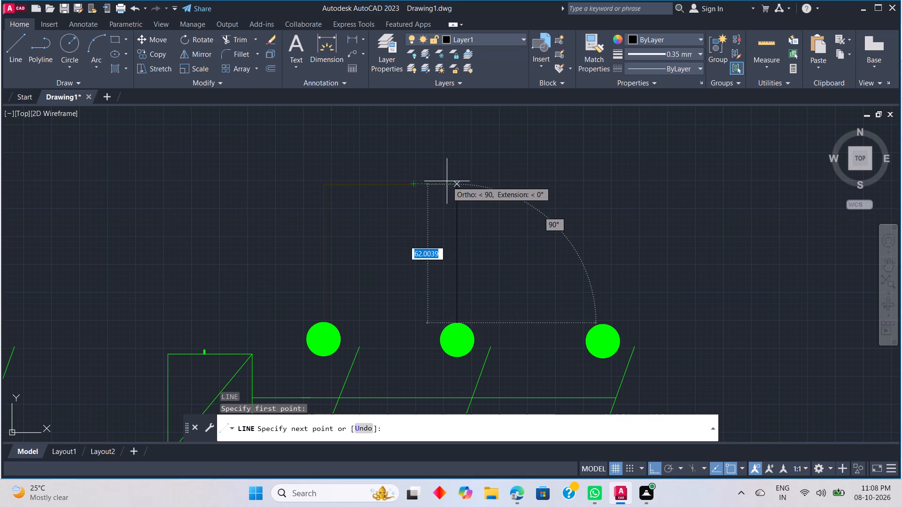
click(448, 181)
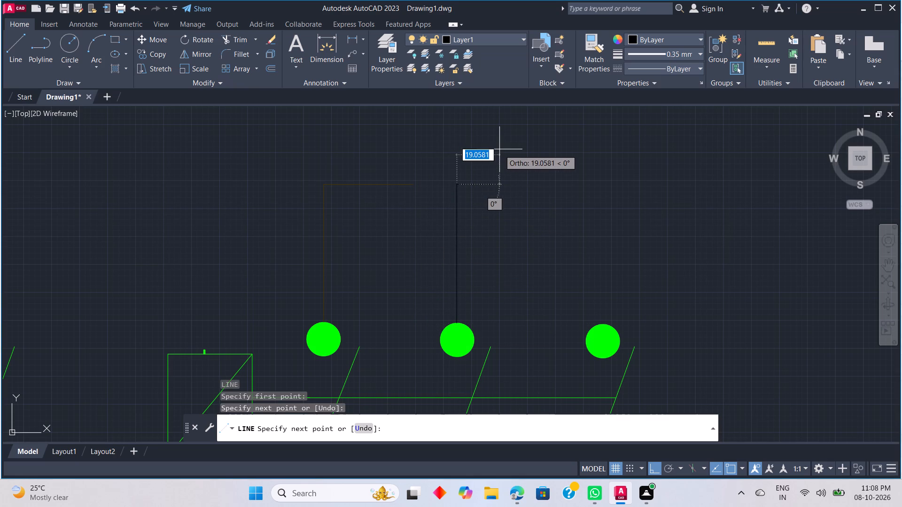
key(Escape)
key(Escape)
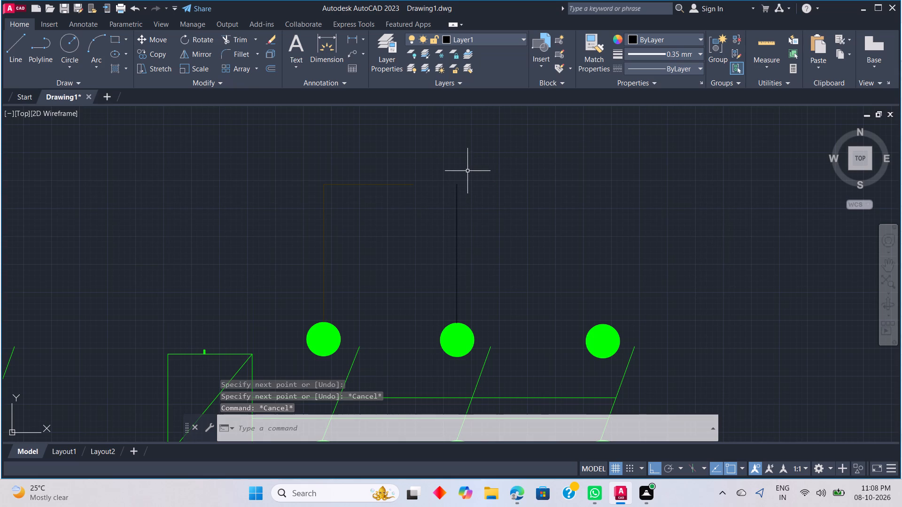
On Layer2, draw a line up from the upper terminal farthest from the coil and across to the middle line's top end.
text(L)
key(space)
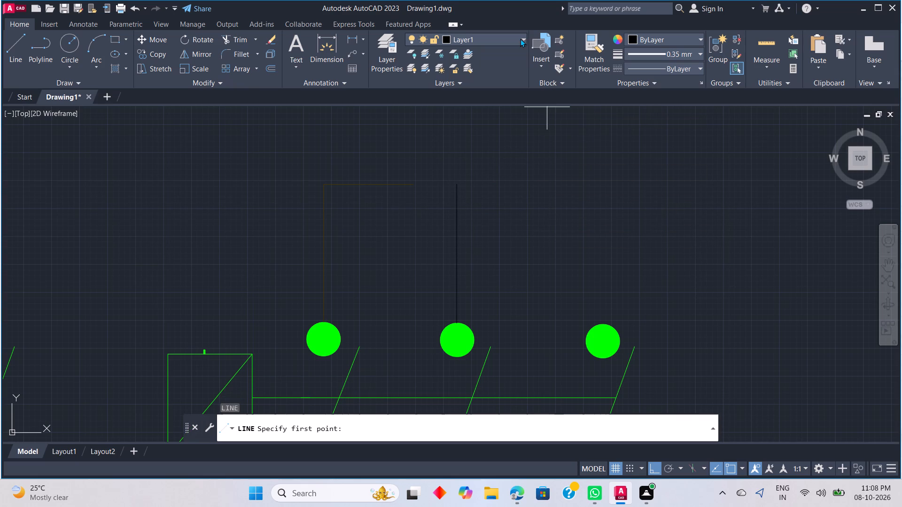
click(520, 38)
click(503, 84)
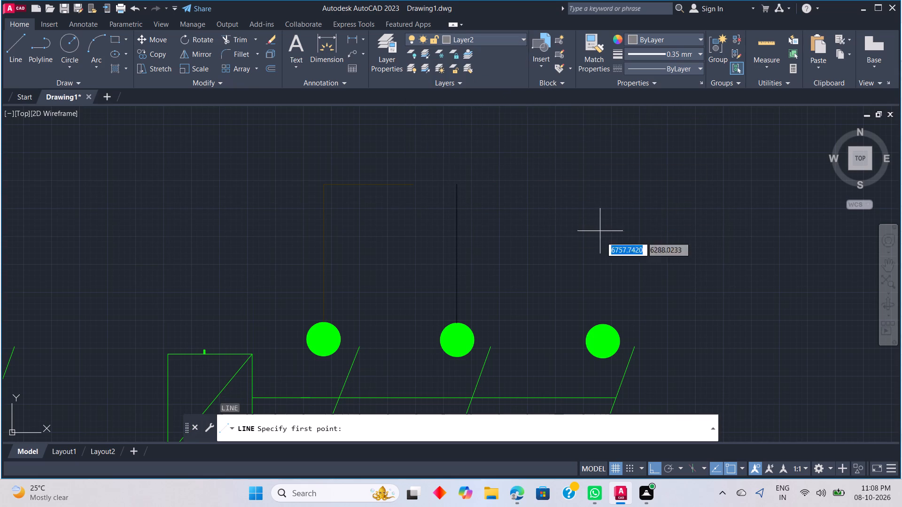
click(602, 324)
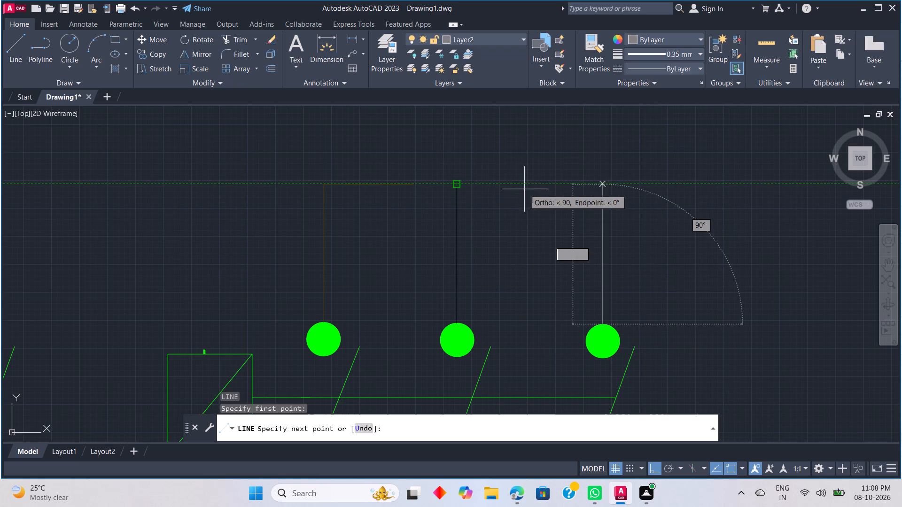
click(560, 181)
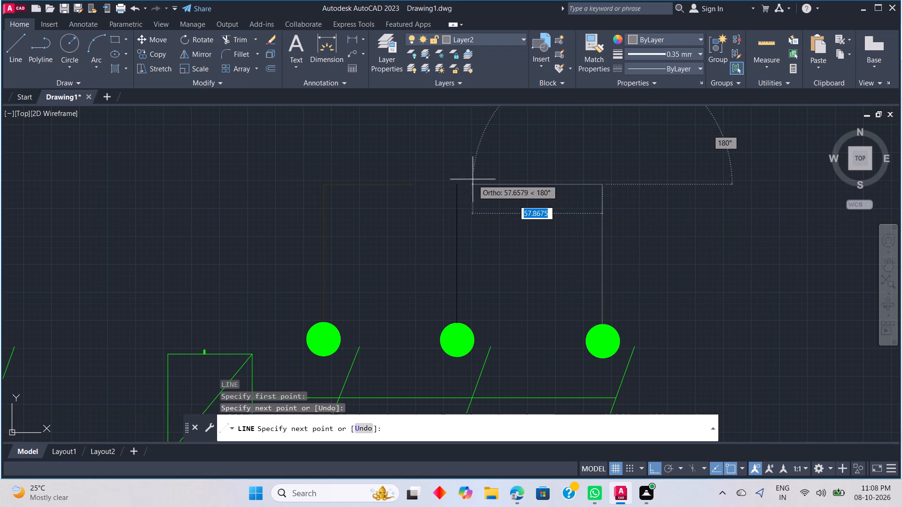
click(460, 183)
key(Escape)
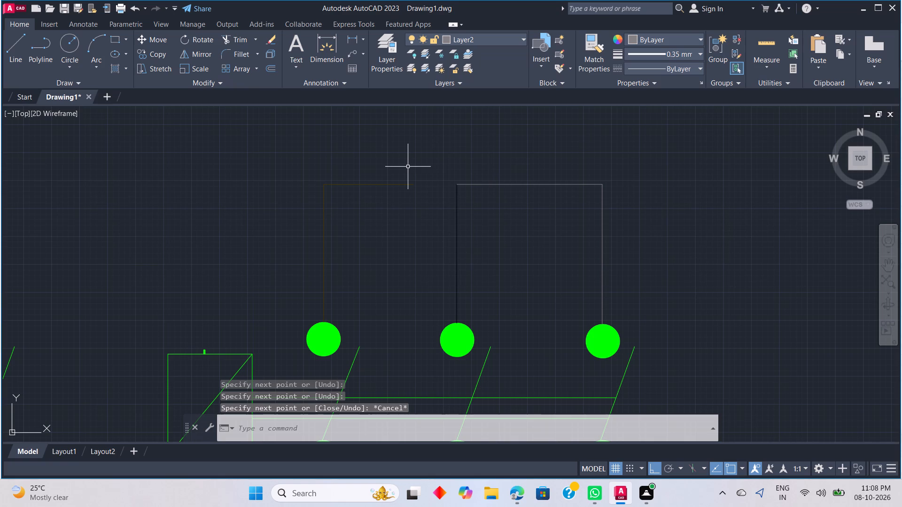
Extend the layer 0 horizontal line above the copied contactor to meet the middle terminal's vertical line.
key(e)
key(x)
key(space)
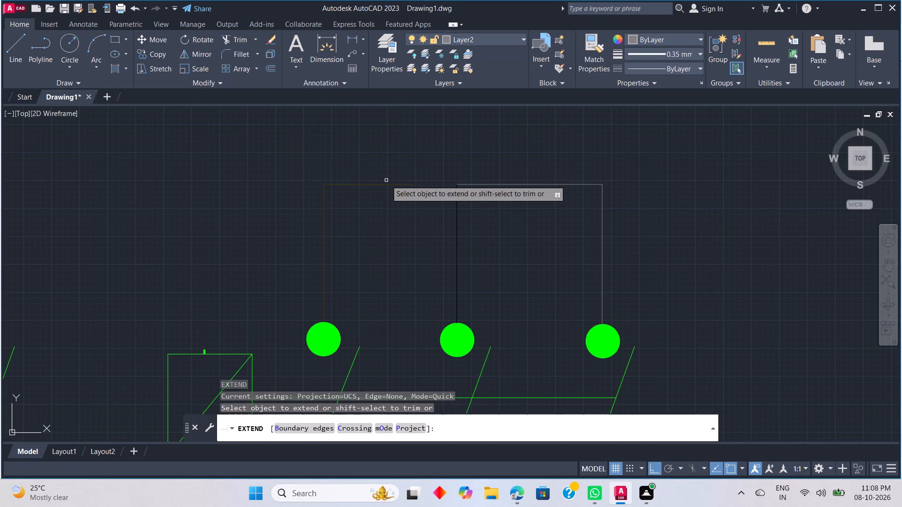
click(399, 184)
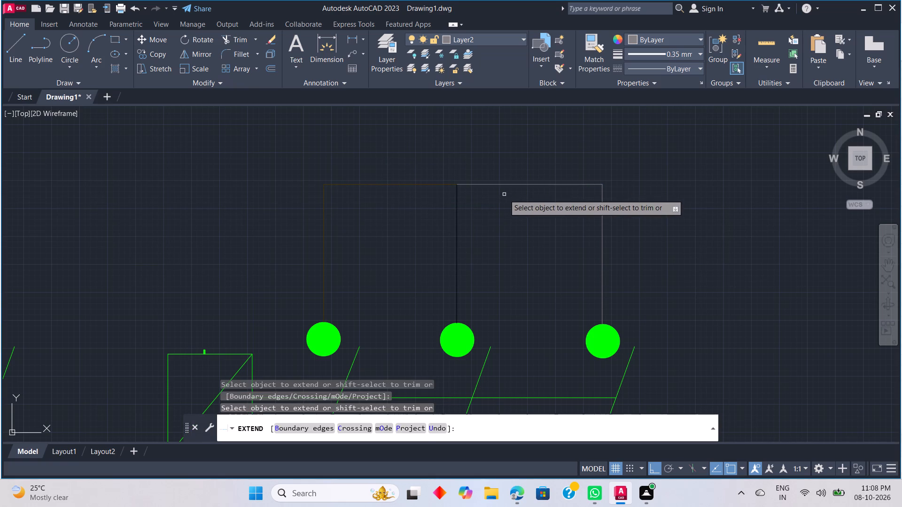
key(Escape)
On layer 0, draw a horizontal line about 702 units from the grey motor wire above the overload relay, running beneath the copied contactor.
scroll(480, 221, down, 2)
middle_drag(513, 260, 496, 220)
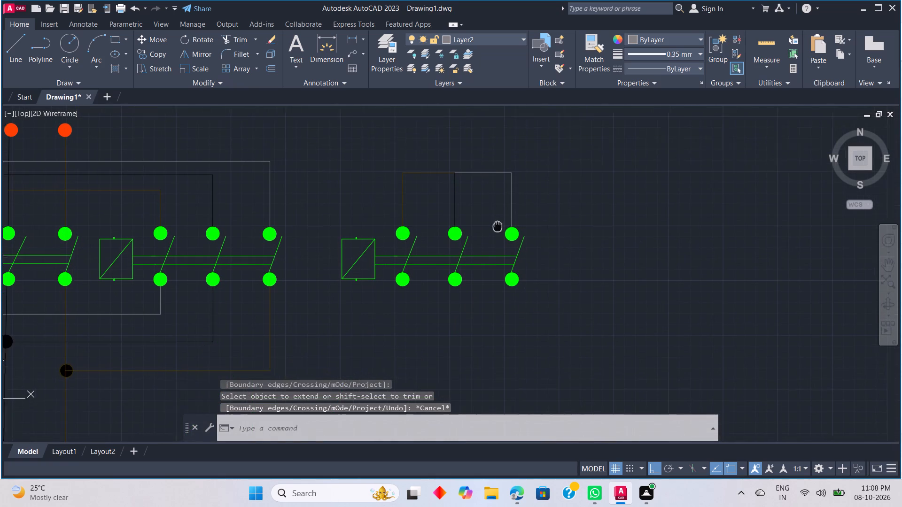
middle_click(496, 218)
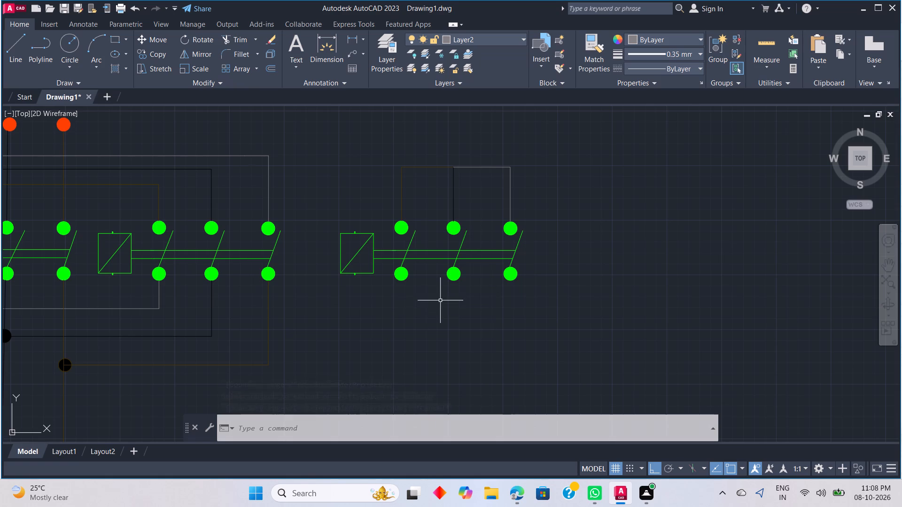
scroll(449, 295, down, 2)
scroll(358, 336, down, 2)
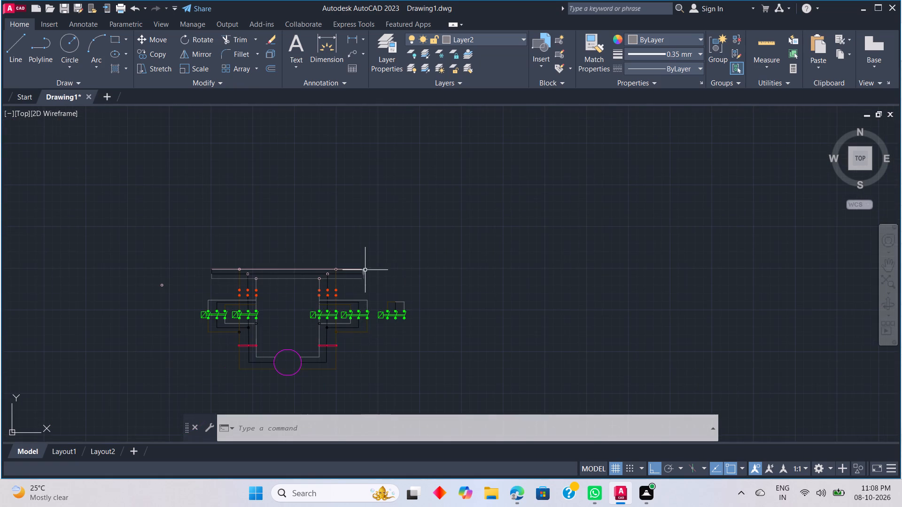
middle_click(364, 348)
middle_drag(365, 346, 367, 295)
middle_click(368, 295)
scroll(371, 289, up, 3)
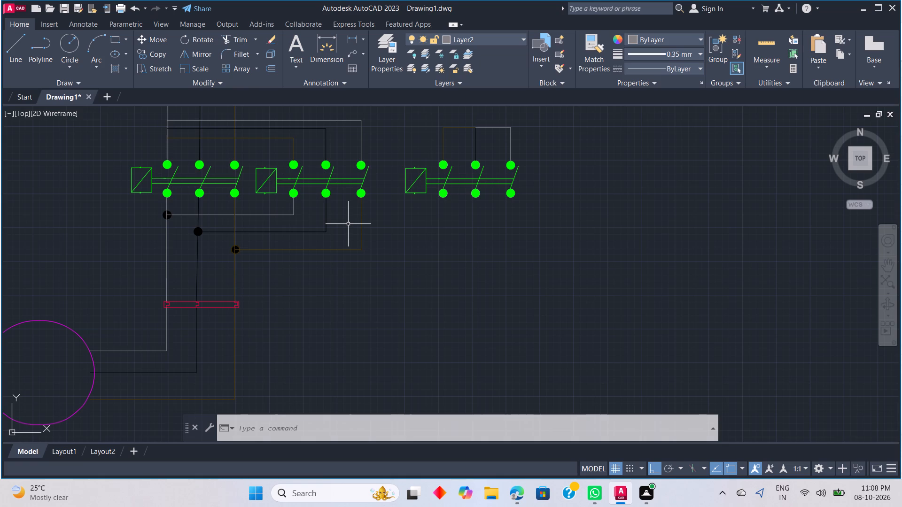
click(487, 36)
click(484, 53)
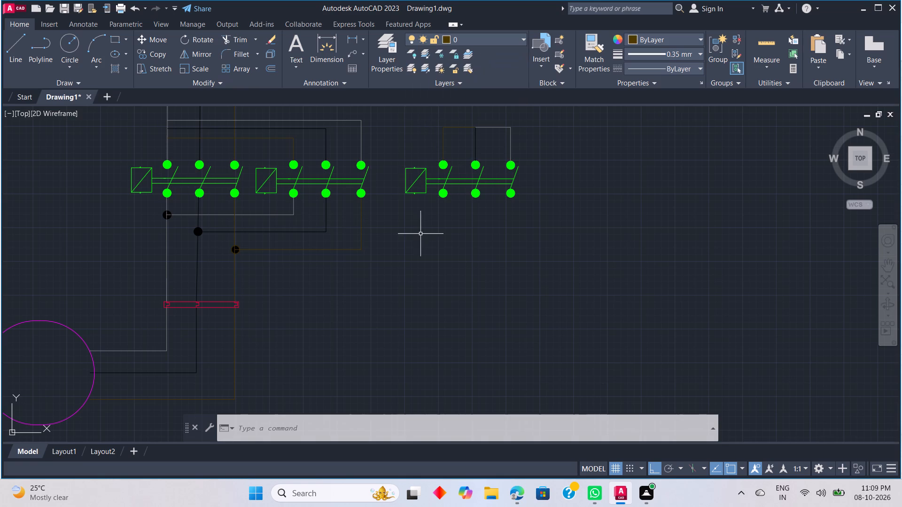
key(l)
key(space)
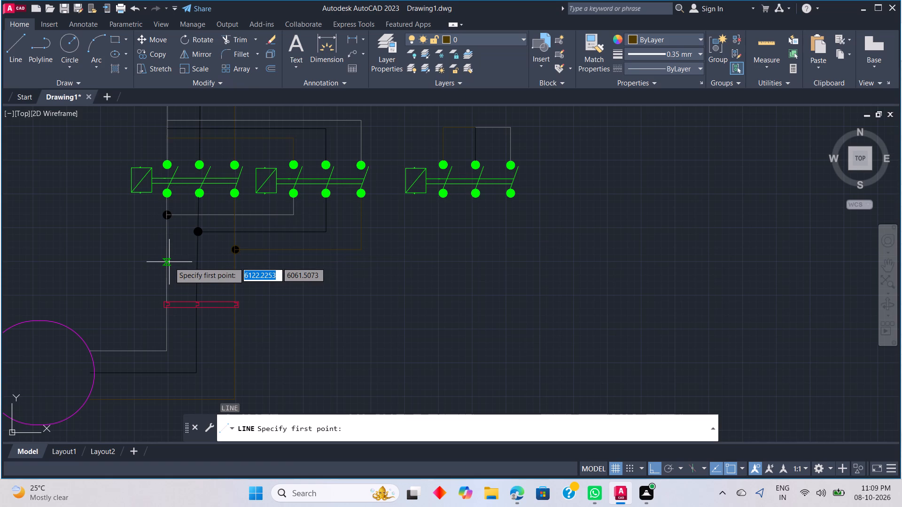
click(168, 267)
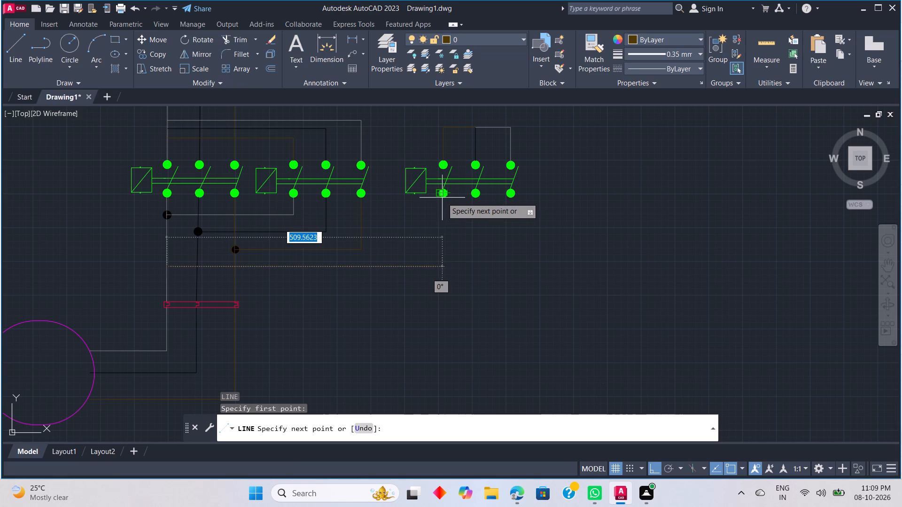
scroll(444, 198, up, 3)
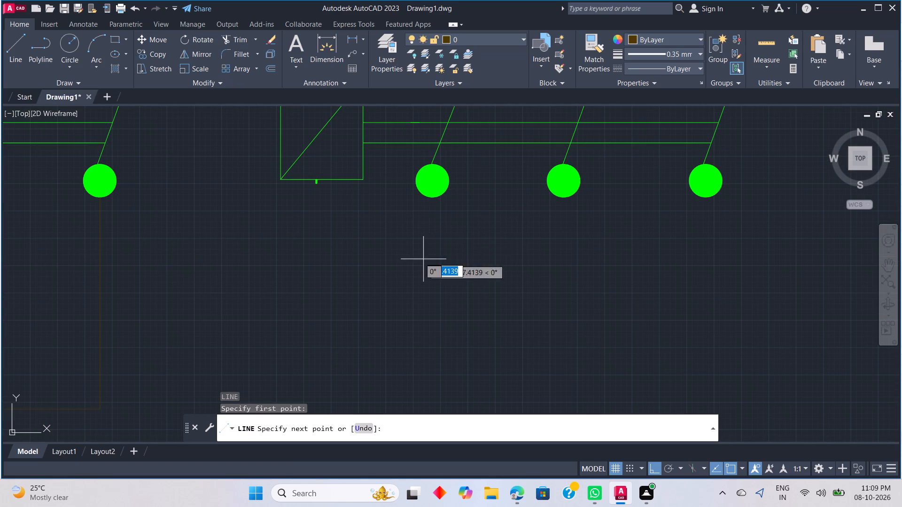
scroll(425, 285, down, 3)
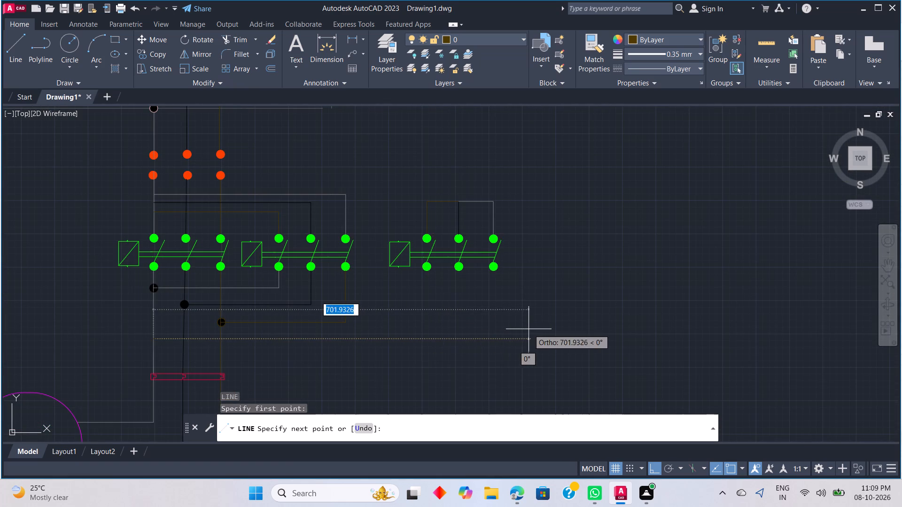
click(529, 329)
key(Escape)
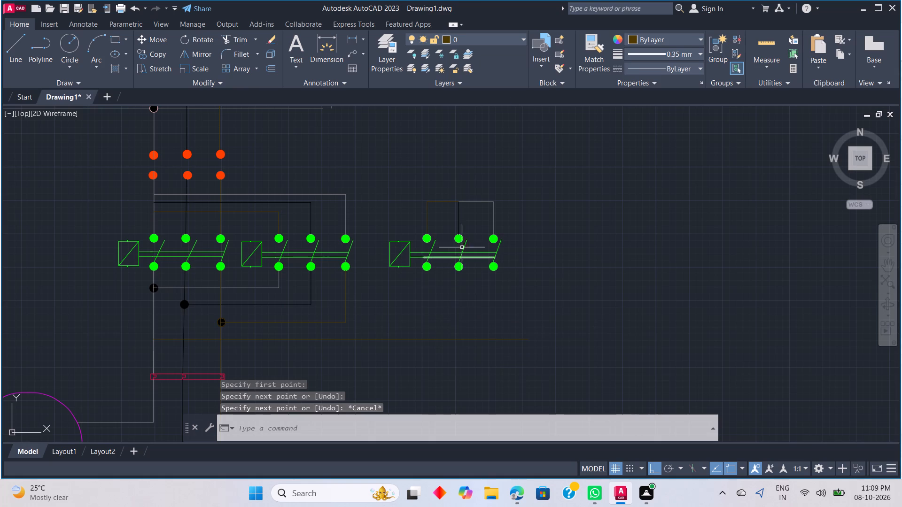
On Layer1, draw a parallel line about 640 units from the middle motor wire, just below the layer 0 line, past the copied contactor.
click(512, 39)
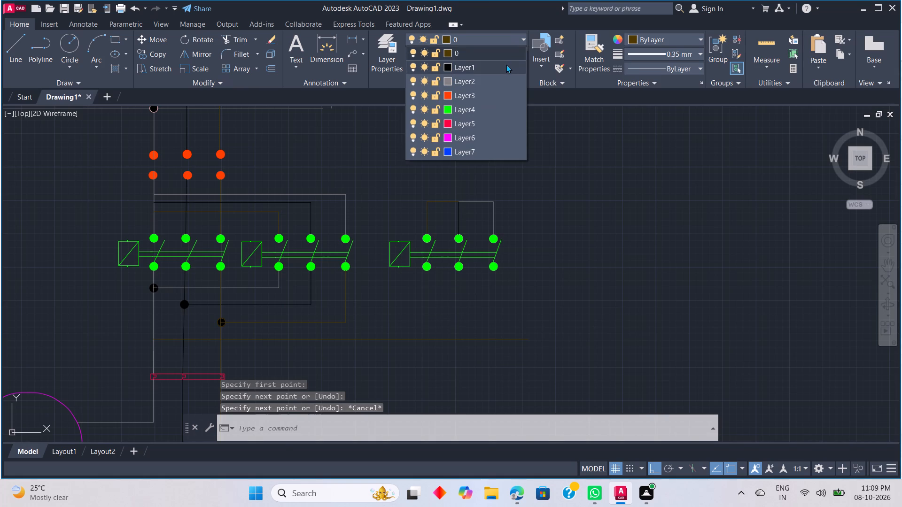
click(506, 67)
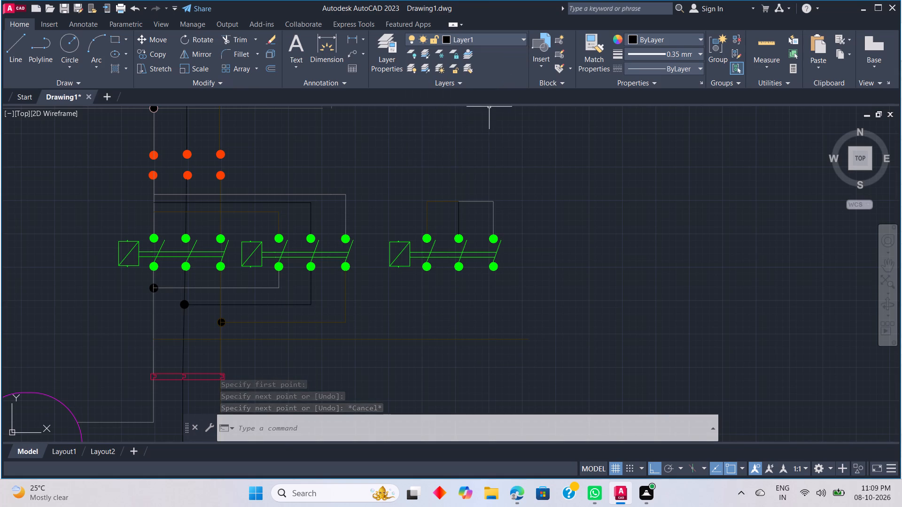
text(;)
key(space)
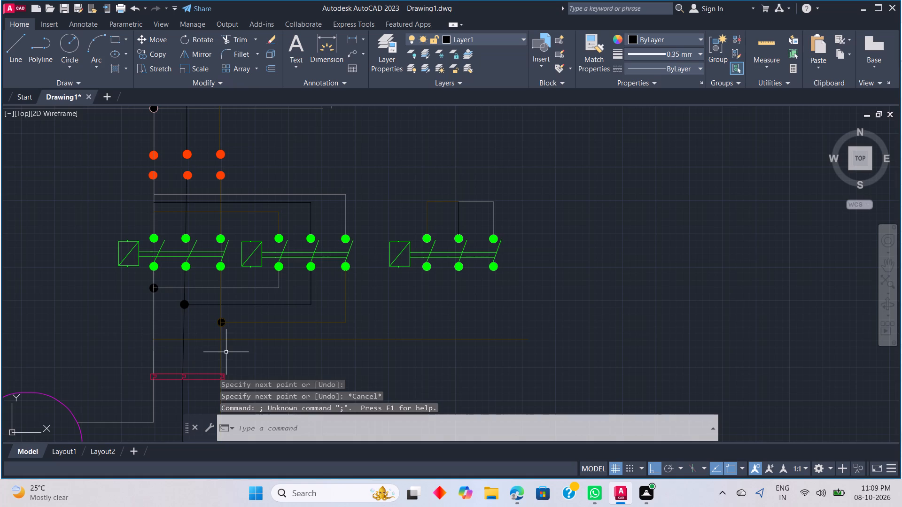
text(L)
key(space)
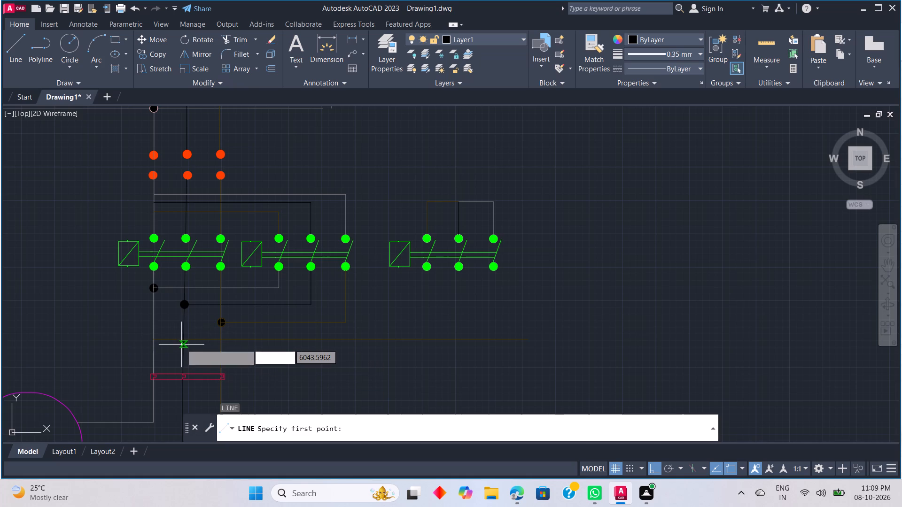
click(182, 351)
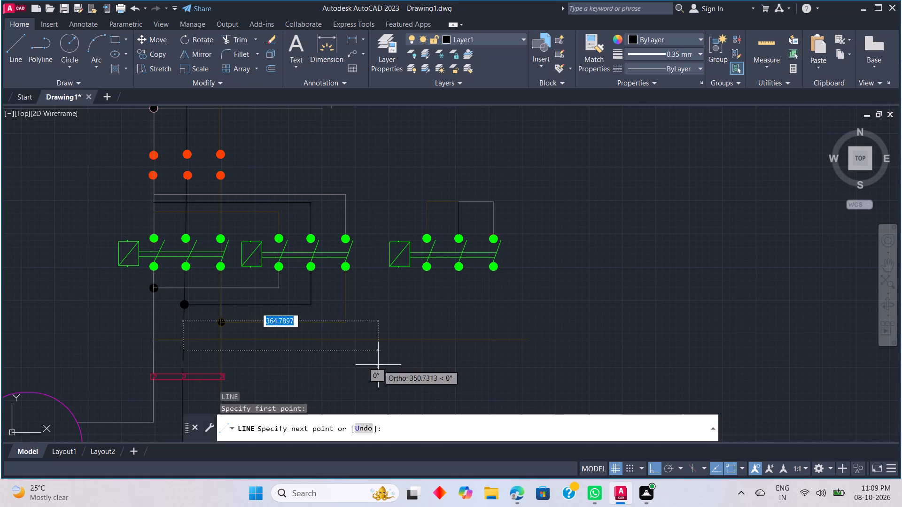
click(527, 352)
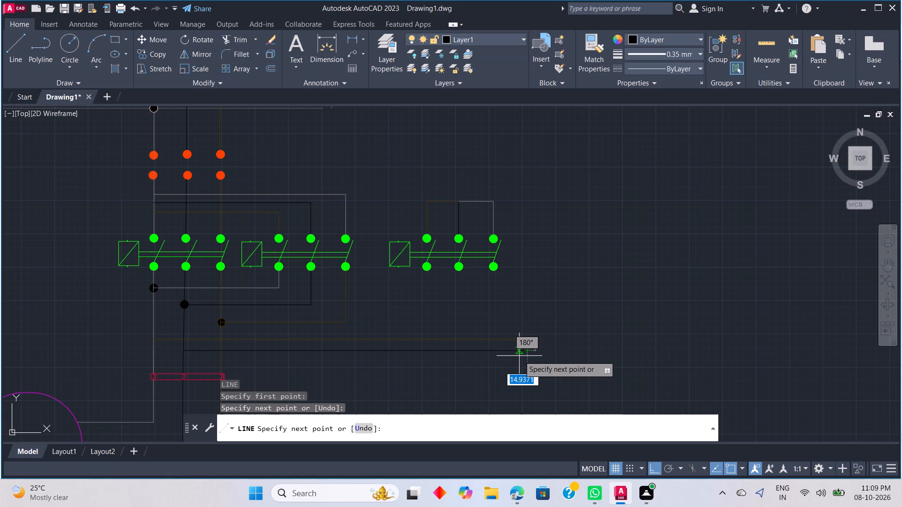
key(Escape)
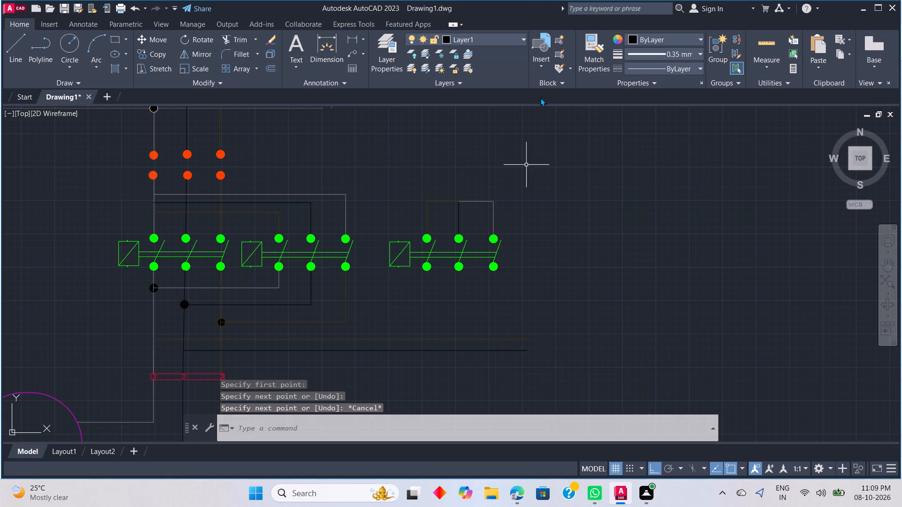
On Layer2, draw a horizontal line about 570 units from the third motor wire, just below the Layer1 line and past the copied contactor.
click(513, 39)
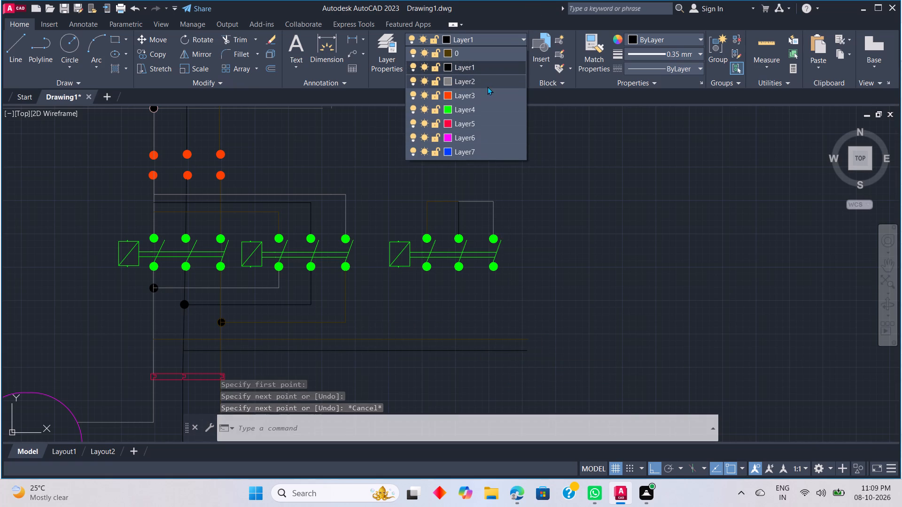
click(489, 76)
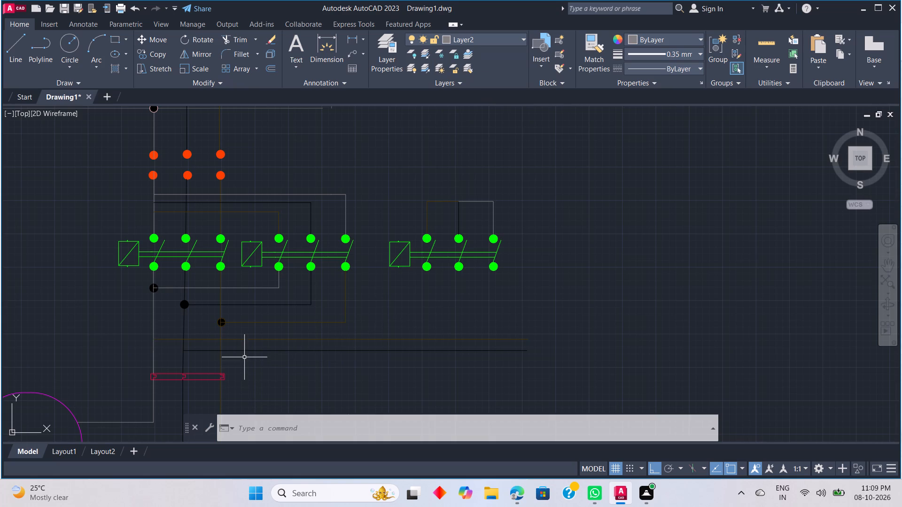
key(l)
key(space)
scroll(201, 371, up, 3)
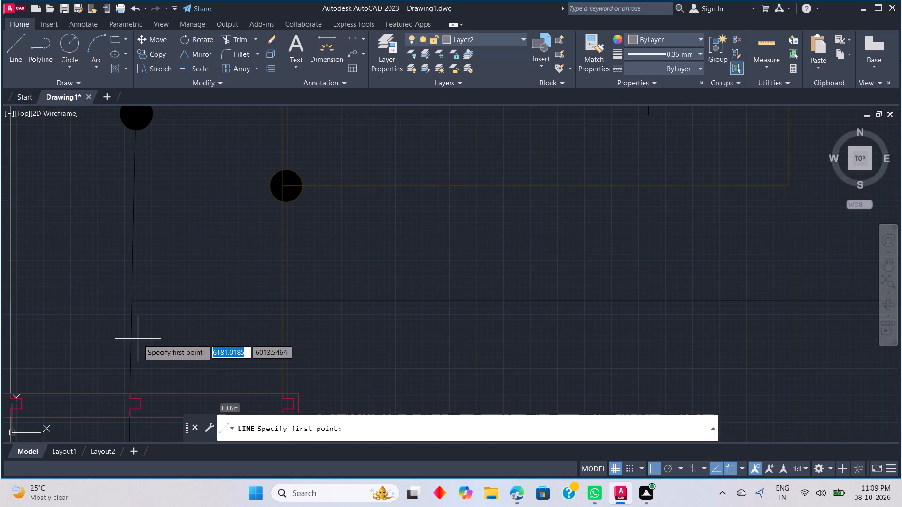
click(284, 336)
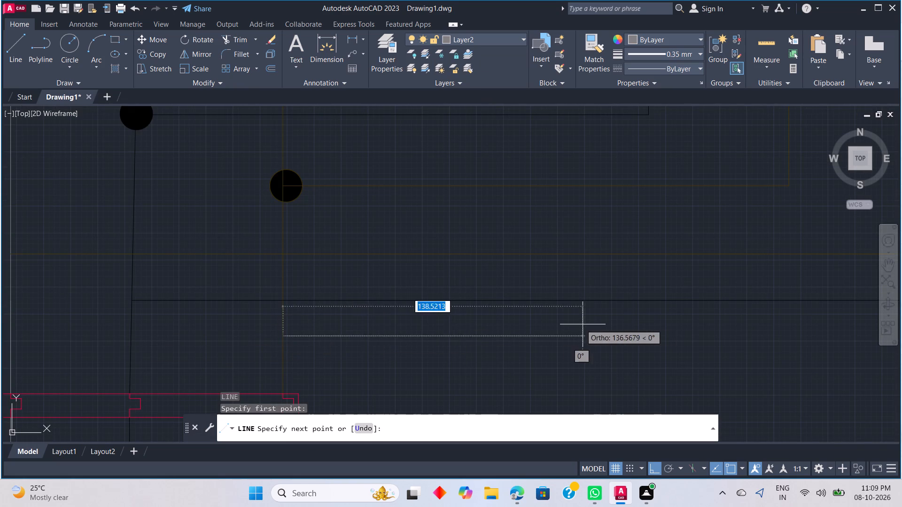
scroll(594, 324, down, 1)
middle_drag(586, 317, 414, 261)
scroll(682, 267, down, 3)
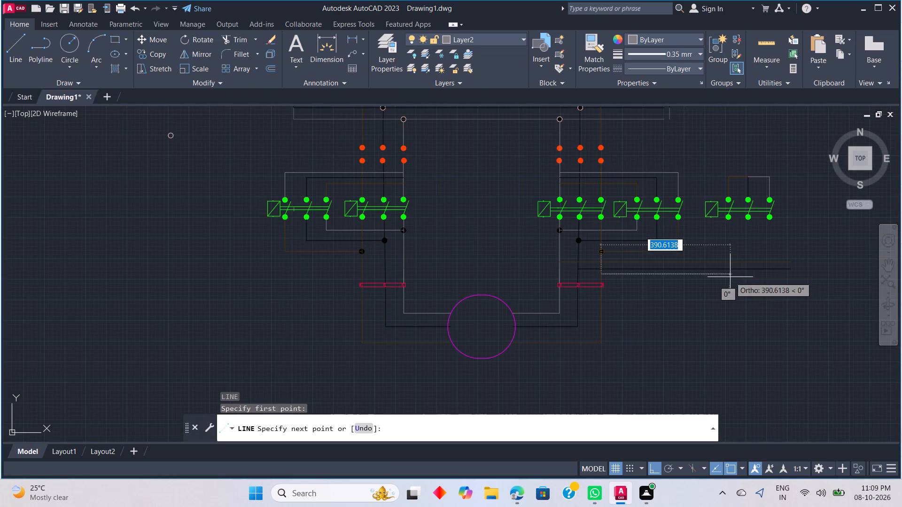
scroll(786, 279, up, 2)
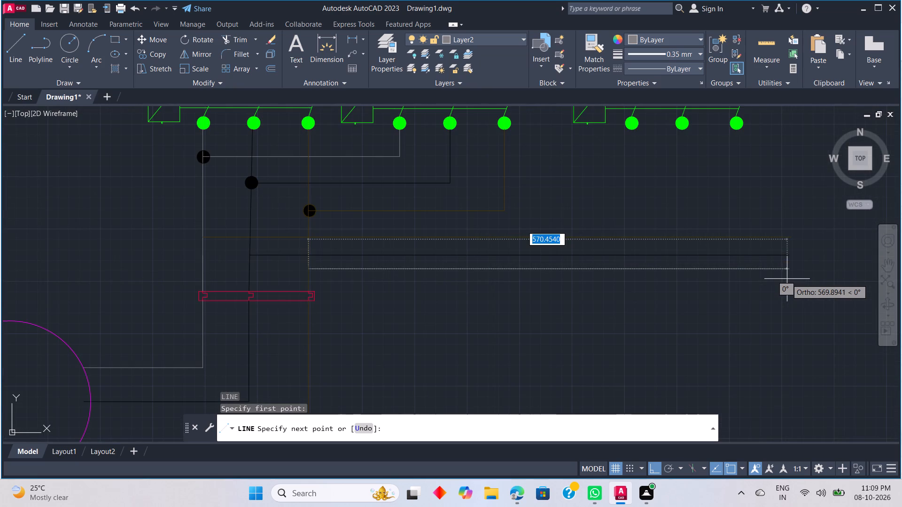
click(787, 279)
key(Escape)
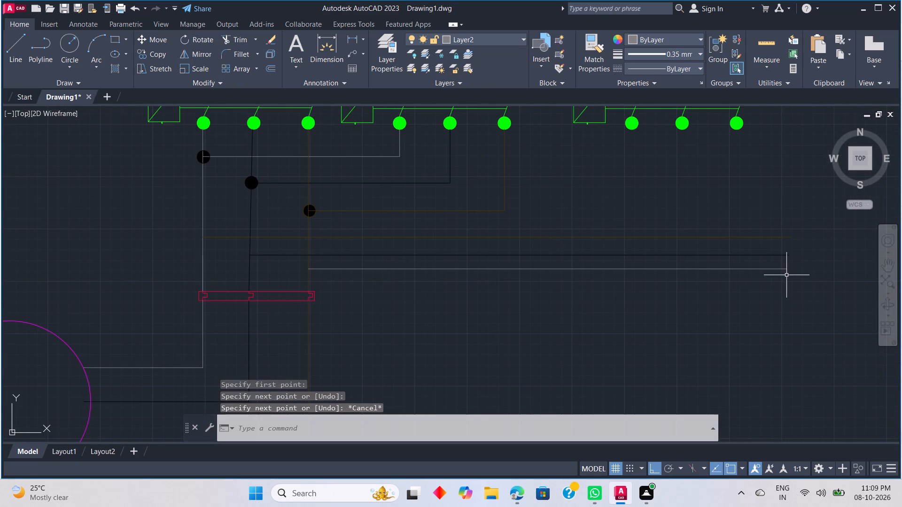
On Layer2, draw a vertical line about 195 units down from the copied contactor's lower terminal farthest from the coil, crossing the horizontal lines.
key(l)
key(space)
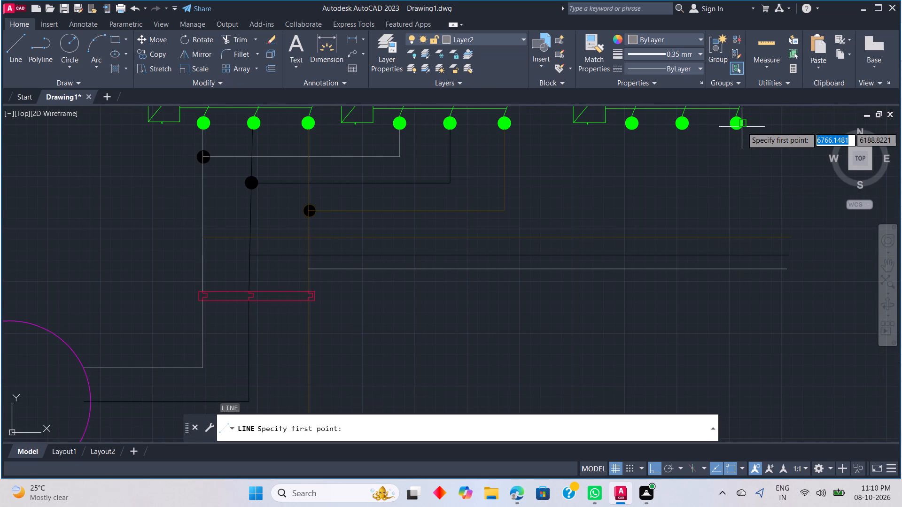
click(735, 131)
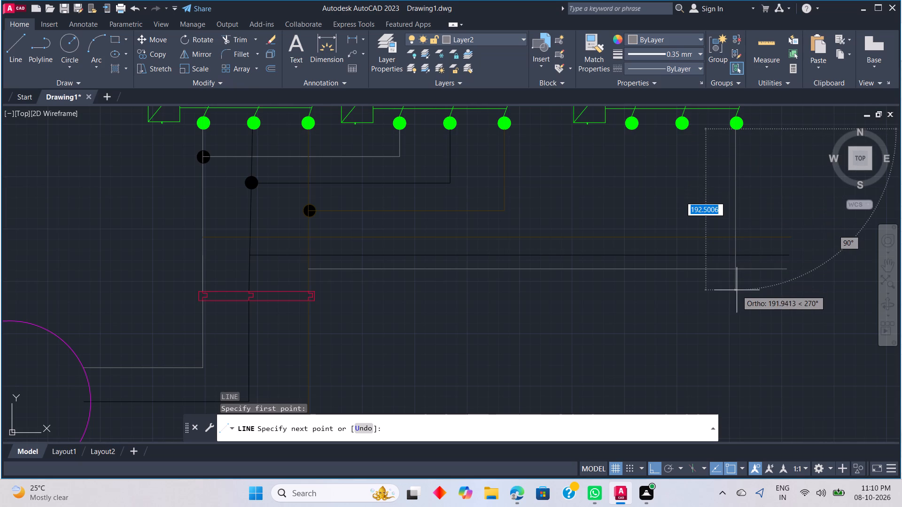
click(736, 293)
key(Escape)
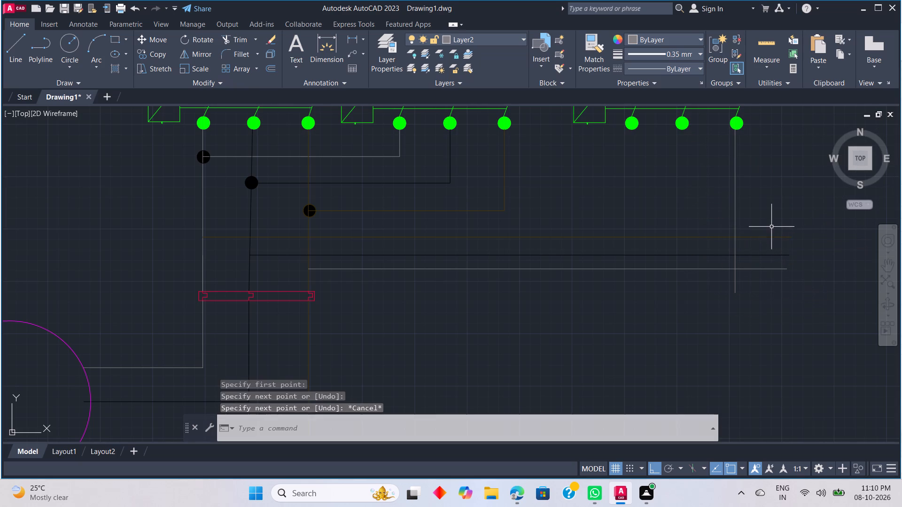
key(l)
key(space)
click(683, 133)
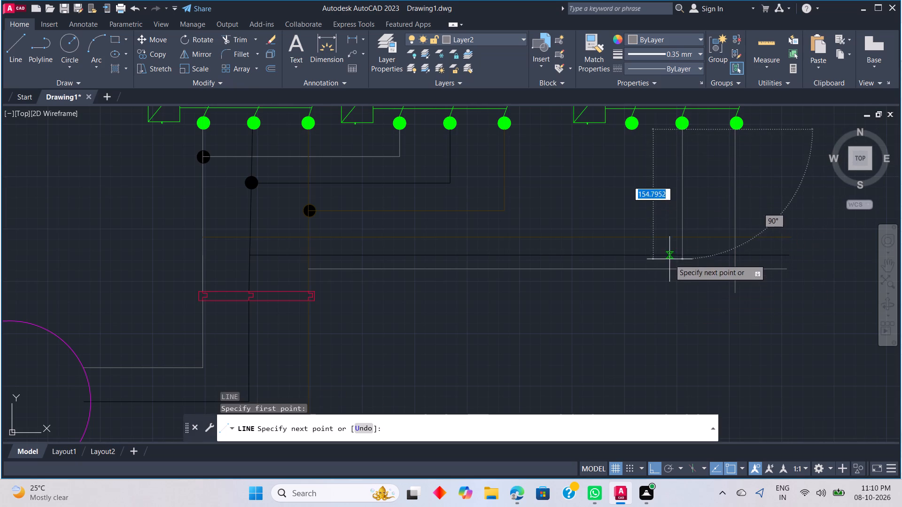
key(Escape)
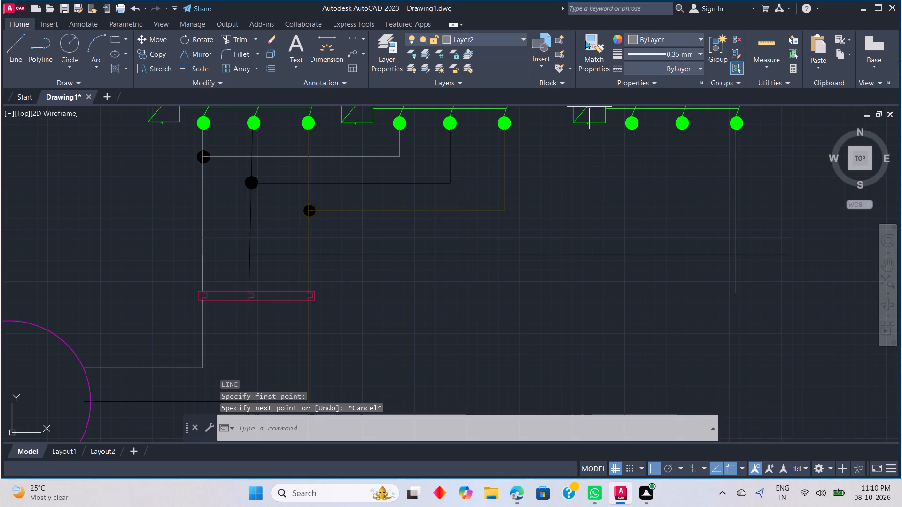
On Layer1, draw a vertical line down from the copied contactor's middle lower terminal, passing below all three horizontal lines.
click(513, 38)
click(504, 67)
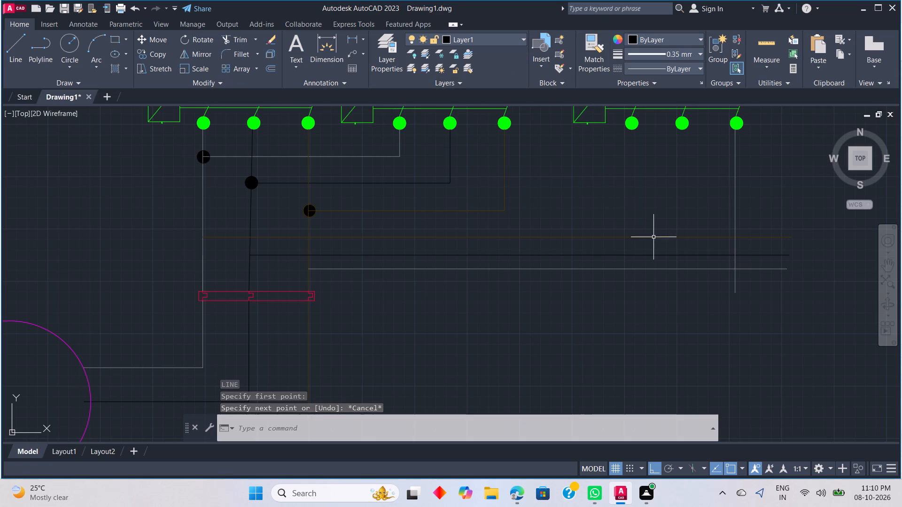
text(L)
key(space)
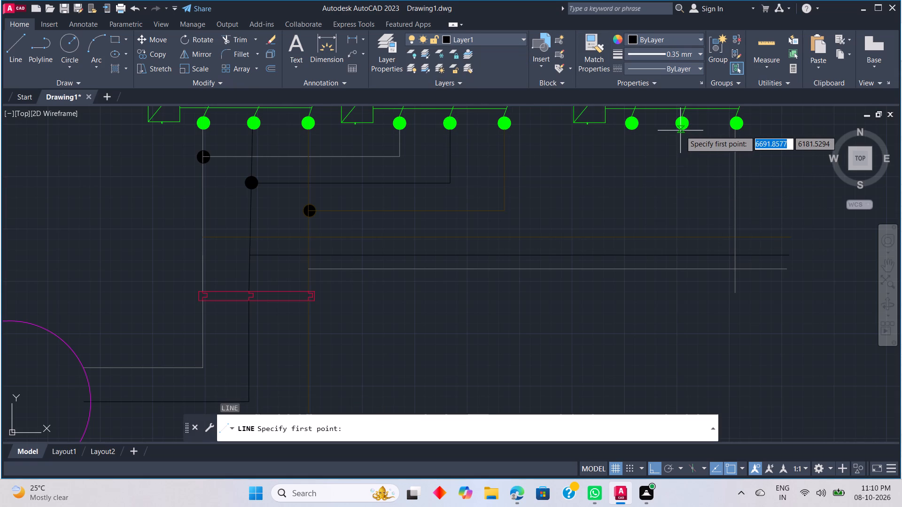
click(682, 130)
click(705, 338)
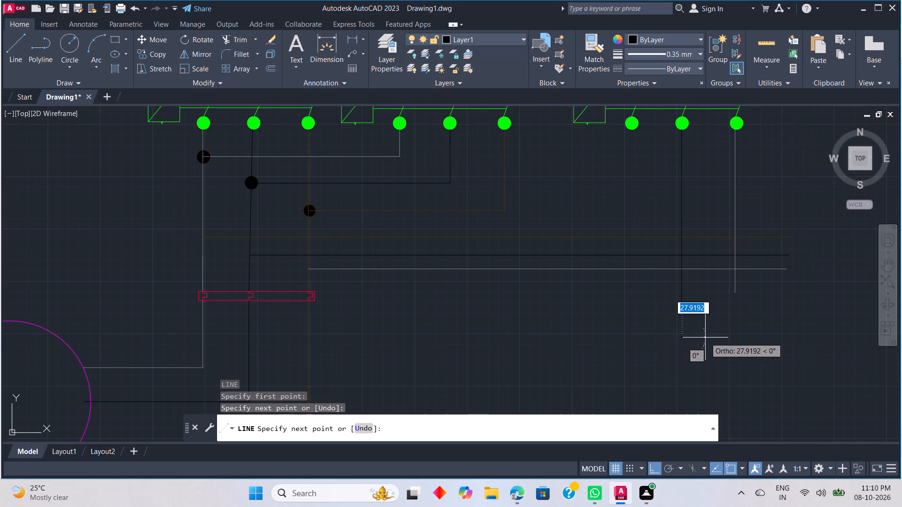
key(Escape)
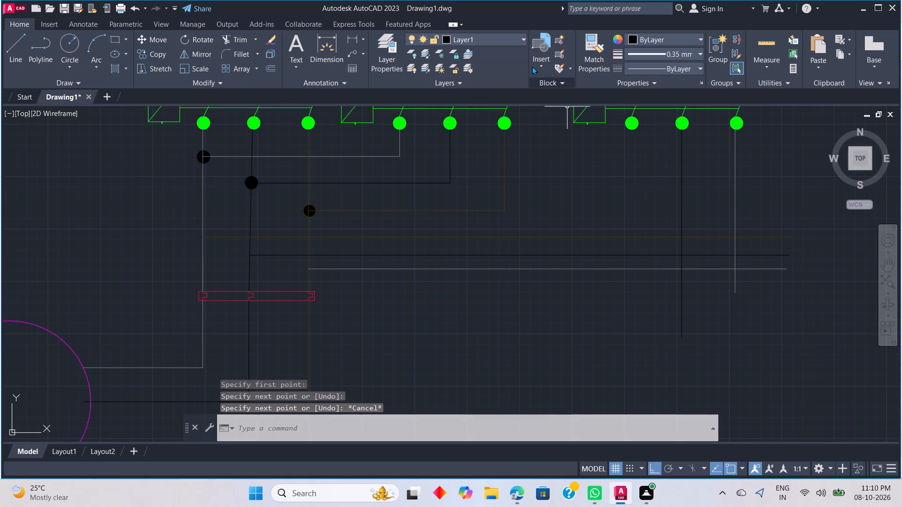
On layer 0, draw a vertical line down from the copied contactor's lower terminal nearest the coil, passing below all three horizontal lines.
click(513, 42)
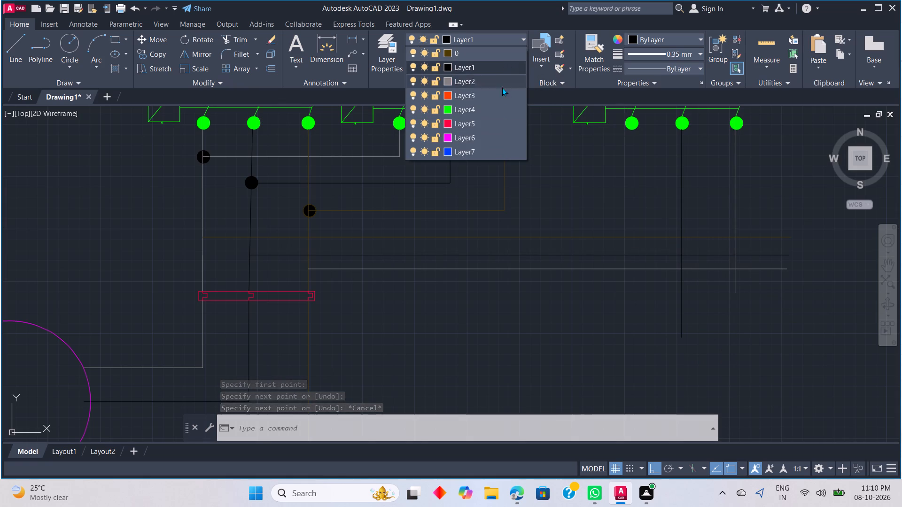
click(497, 59)
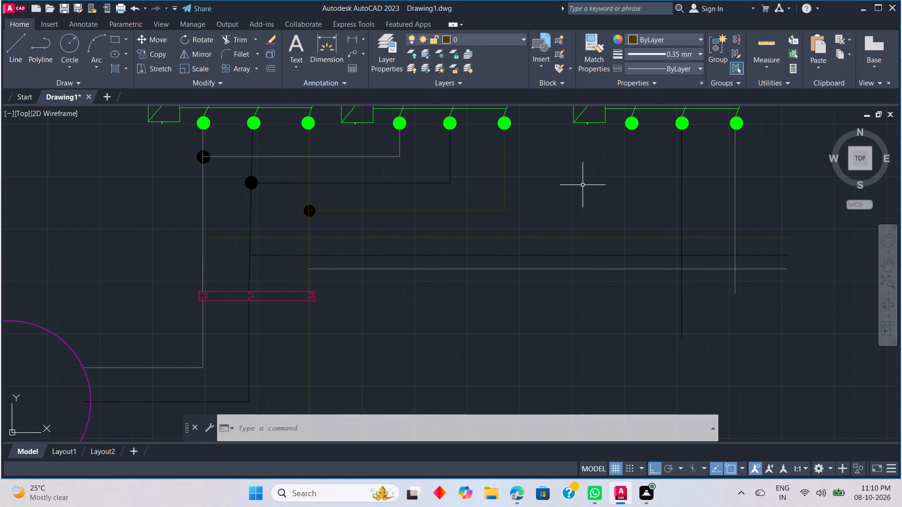
key(space)
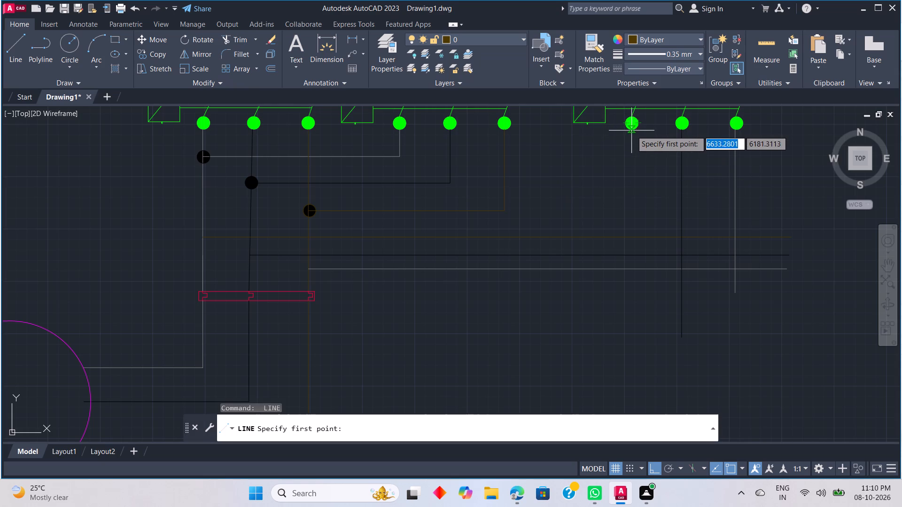
click(632, 131)
click(651, 299)
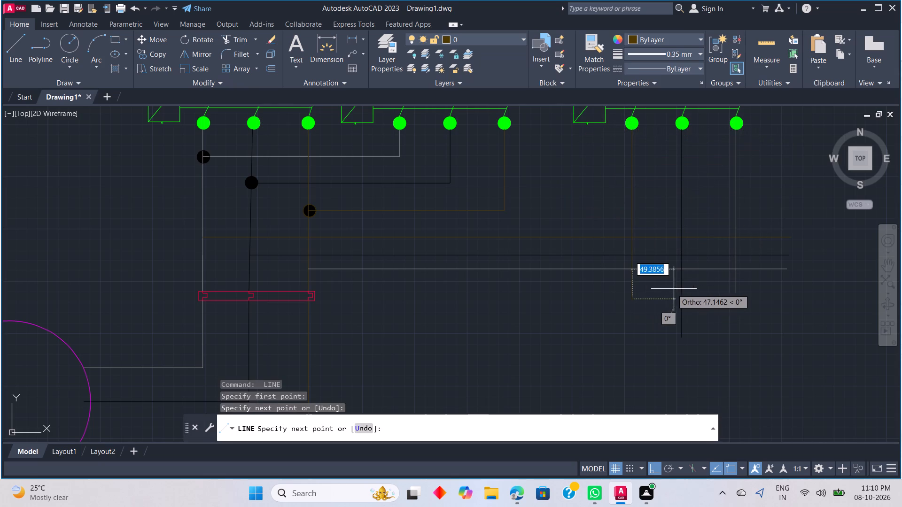
key(Escape)
Trim the copied contactor's horizontal lines, ending the layer 0 line at the vertical nearest the coil and the others at the farthest vertical.
key(t)
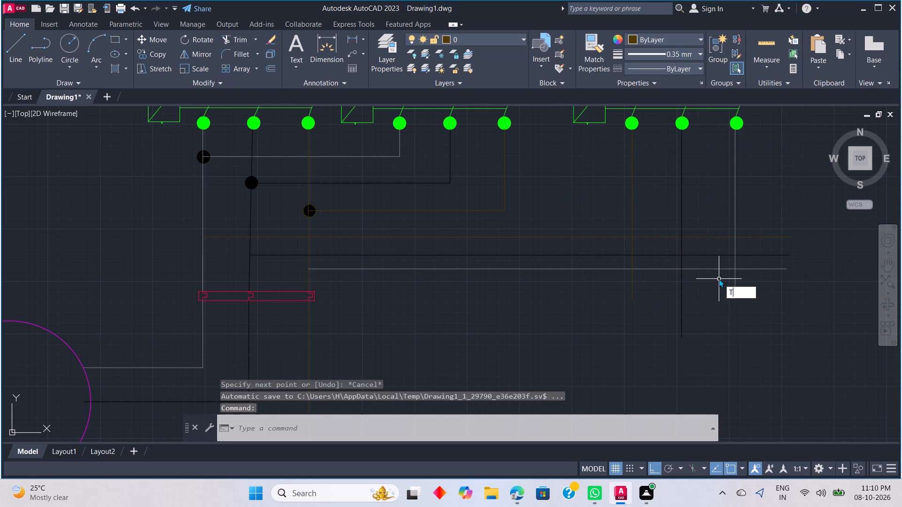
key(r)
key(space)
scroll(658, 240, up, 1)
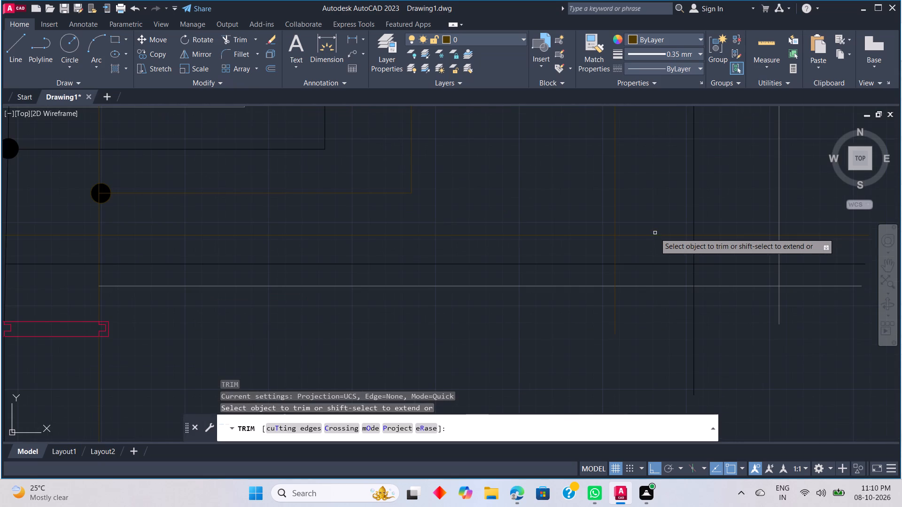
drag(654, 229, 651, 255)
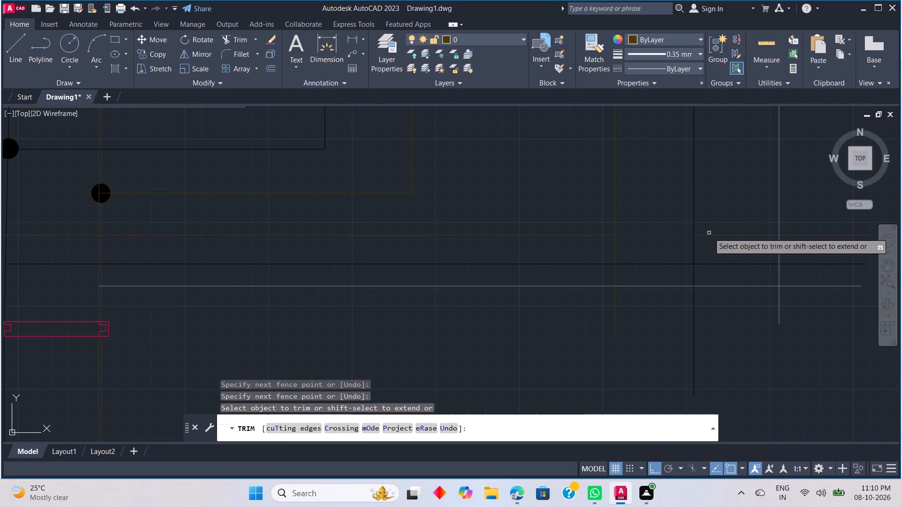
drag(709, 233, 724, 248)
drag(818, 228, 820, 269)
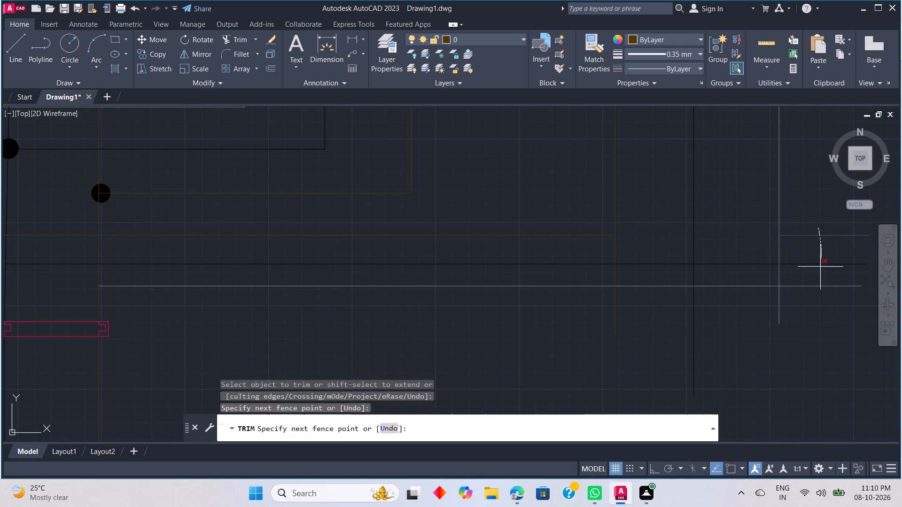
drag(820, 269, 815, 305)
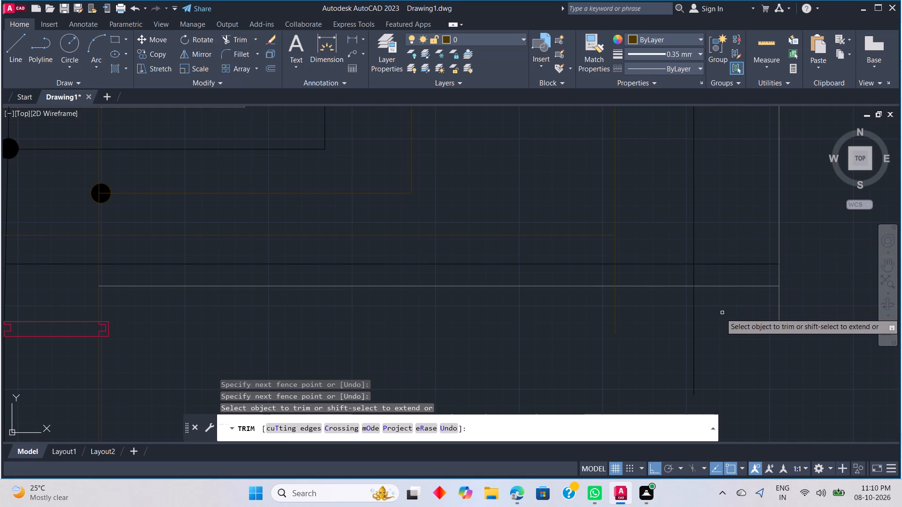
Trim the vertical tails and the remaining Layer1 overhang so each vertical ends in a corner with its own layer's horizontal line.
drag(715, 314, 814, 301)
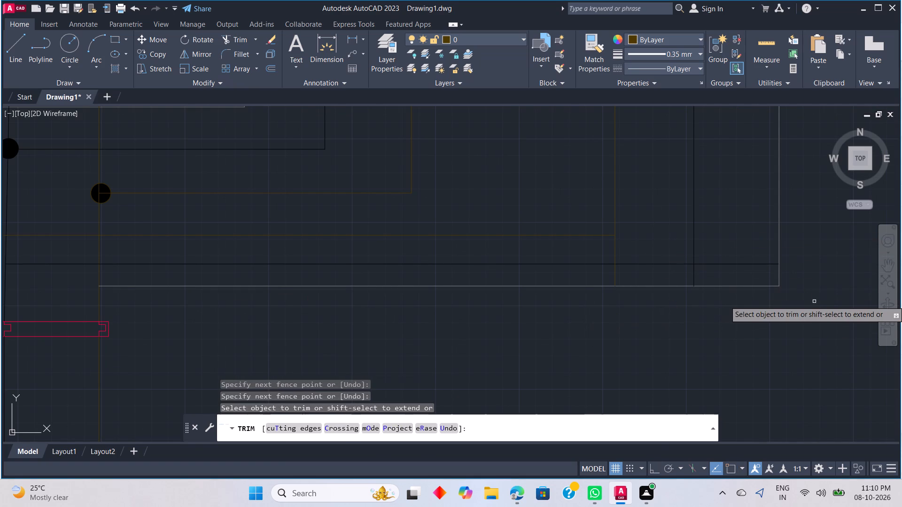
drag(691, 269, 705, 270)
drag(728, 259, 726, 269)
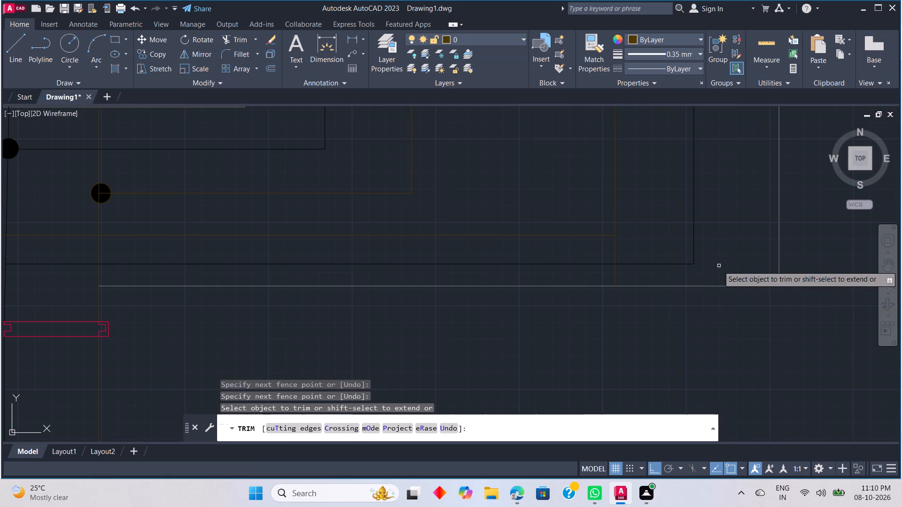
click(615, 277)
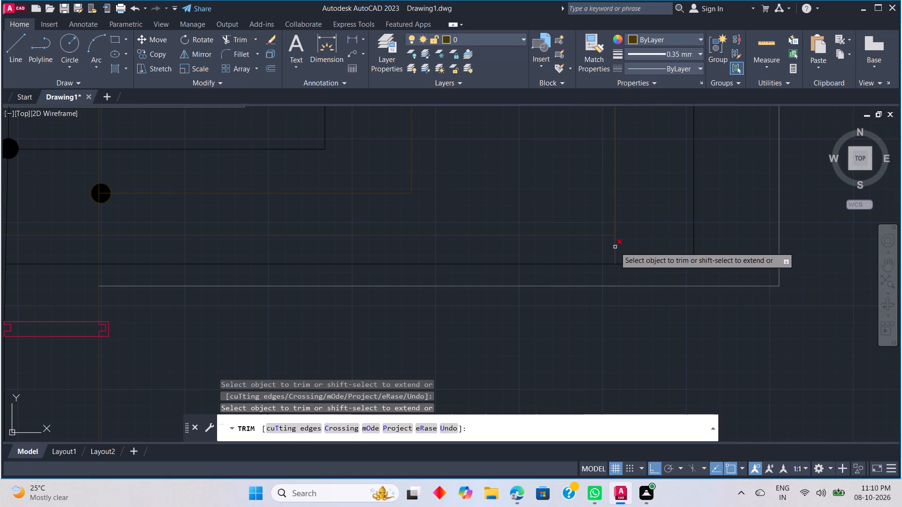
click(615, 247)
scroll(629, 243, down, 3)
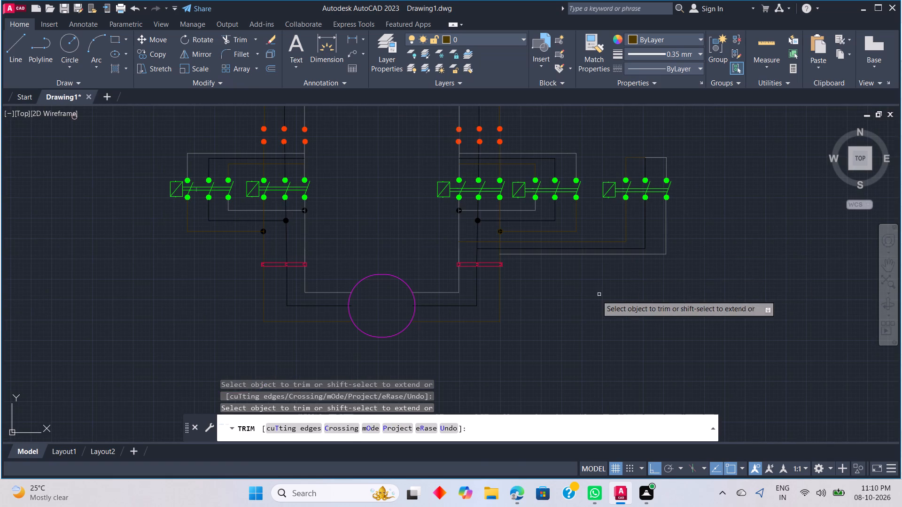
middle_drag(566, 303, 560, 304)
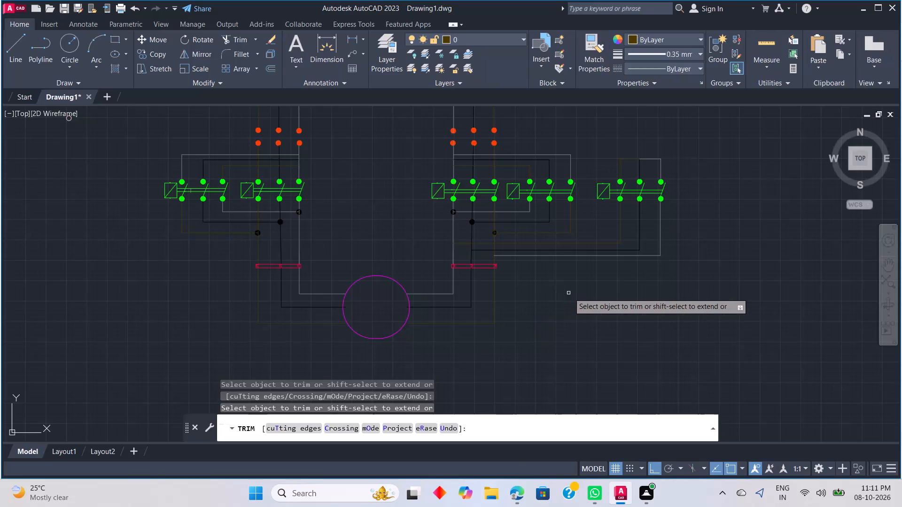
key(Escape)
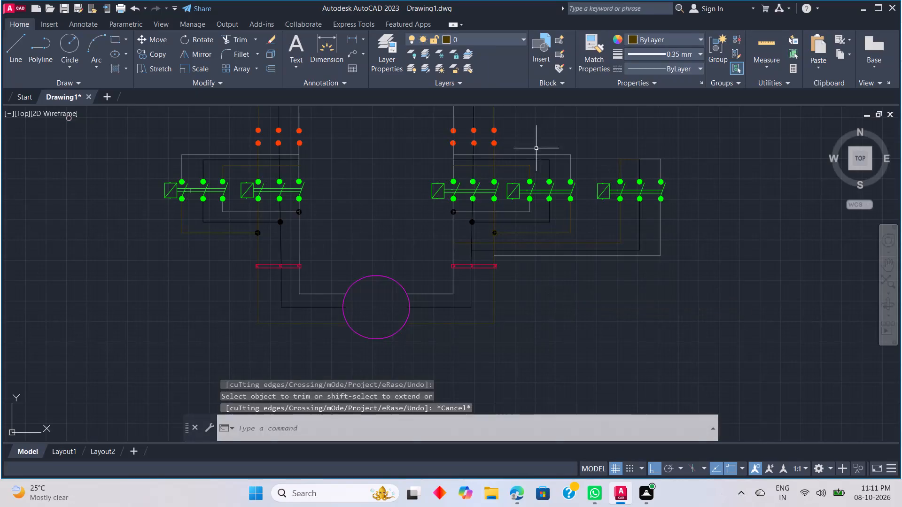
On Layer1, draw a tall rectangle about 40 by 110 units just right of the motor circle, crossing all three motor wires.
click(509, 38)
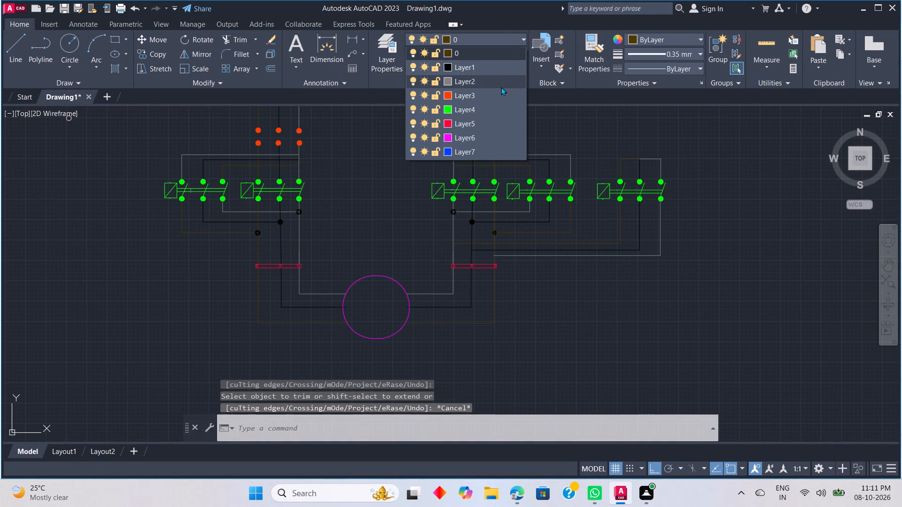
click(492, 61)
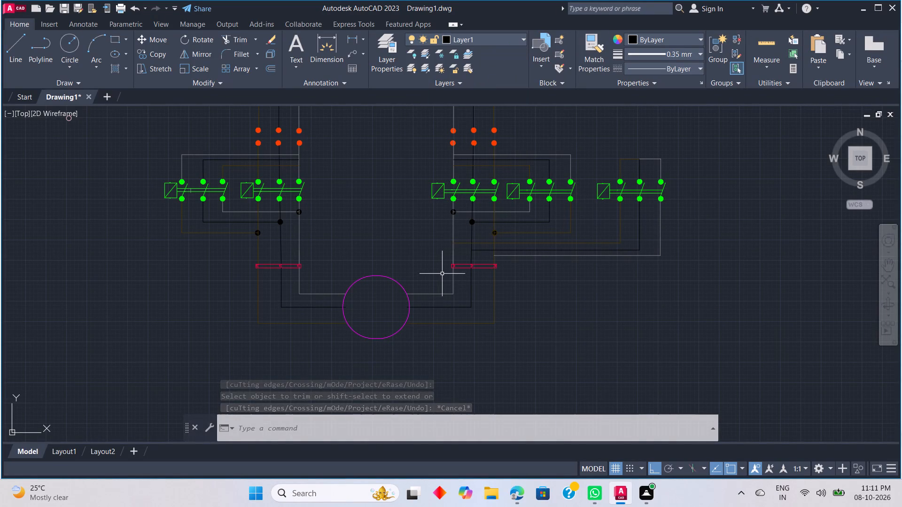
key(r)
key(e)
key(c)
key(space)
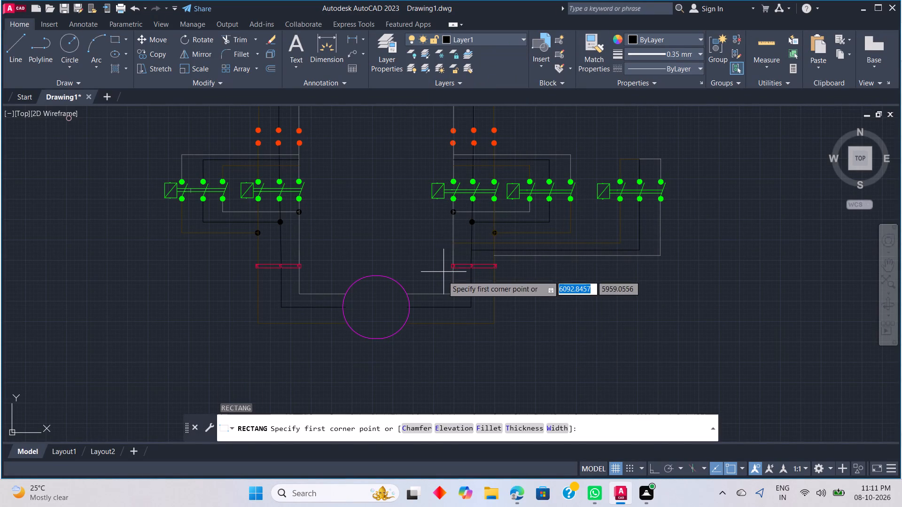
scroll(420, 300, up, 3)
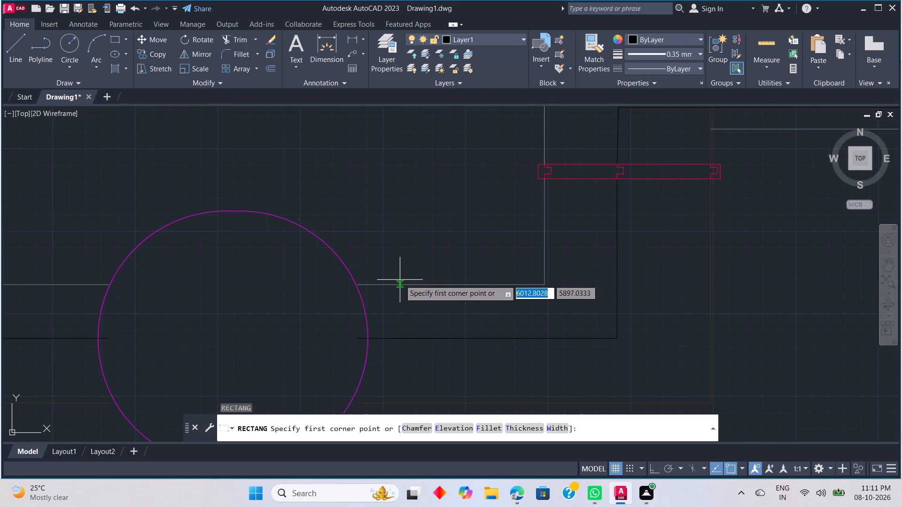
click(396, 270)
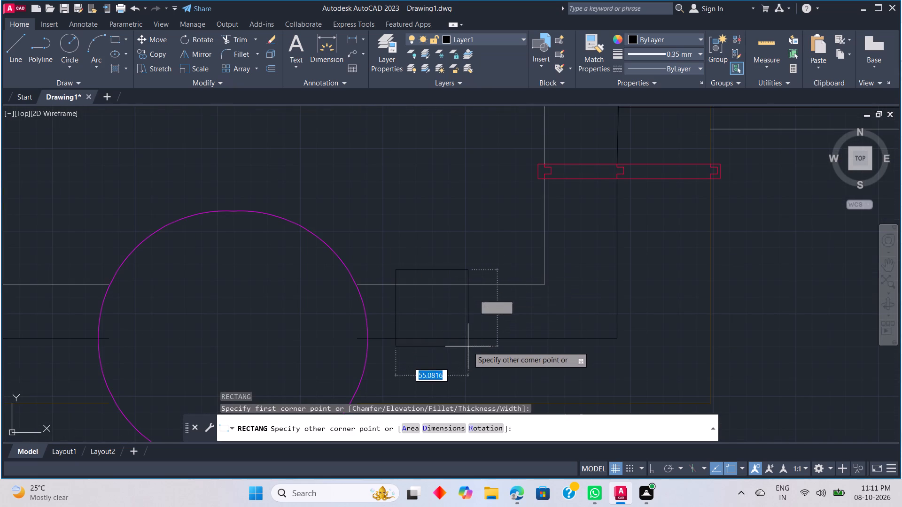
scroll(459, 350, down, 1)
middle_drag(459, 349, 447, 269)
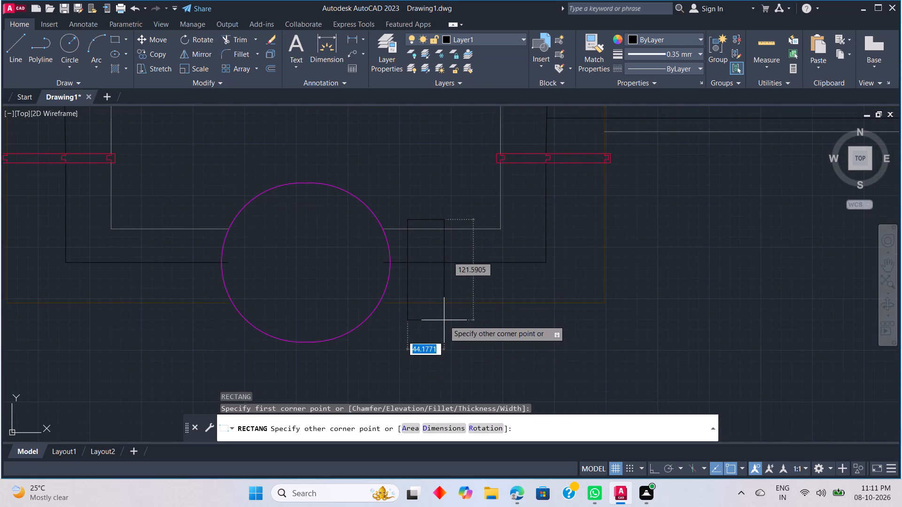
click(443, 311)
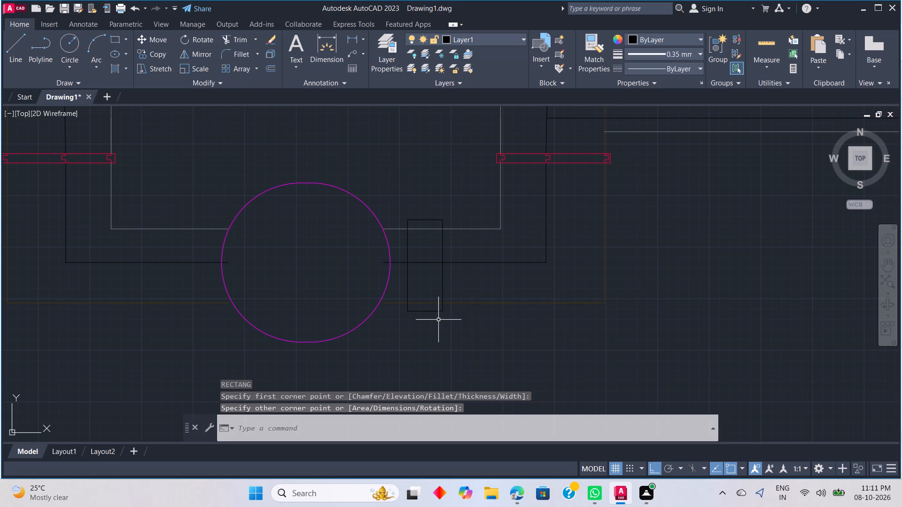
key(Escape)
Extend the upper and lower motor wires to the motor circle on both sides.
text(EX)
key(space)
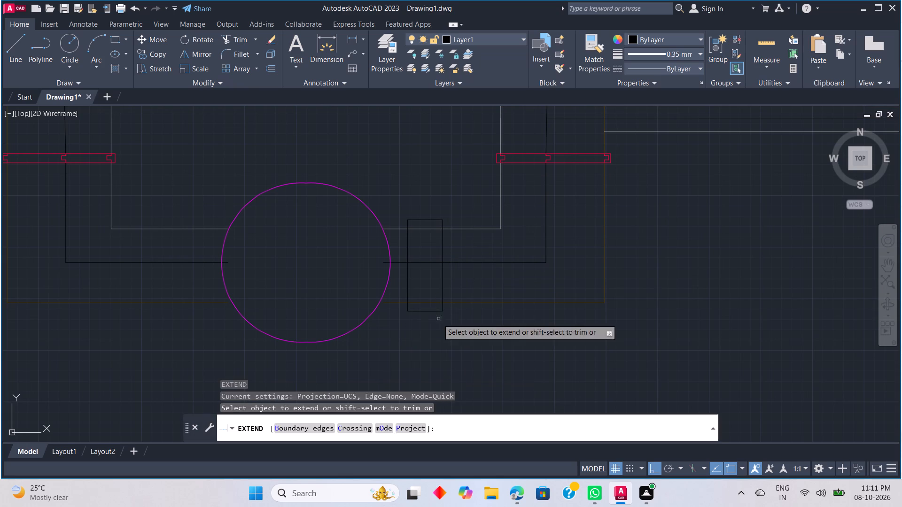
click(389, 303)
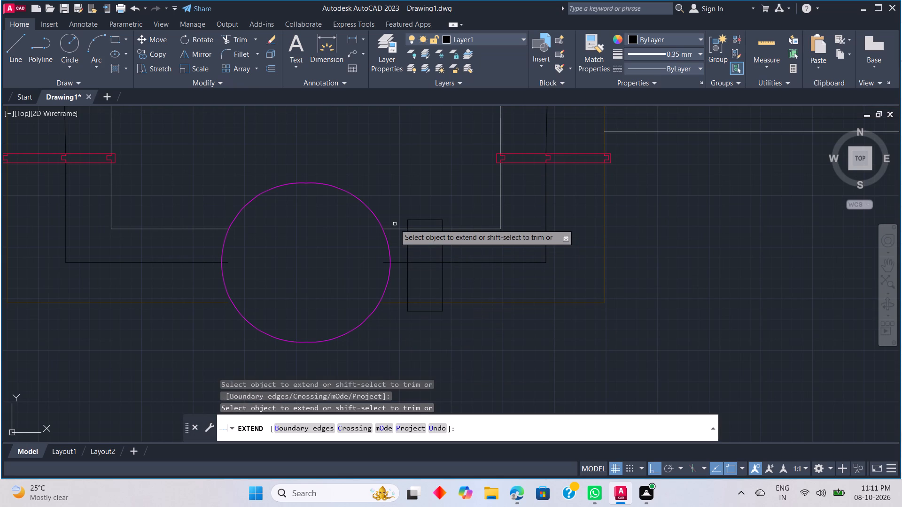
click(393, 230)
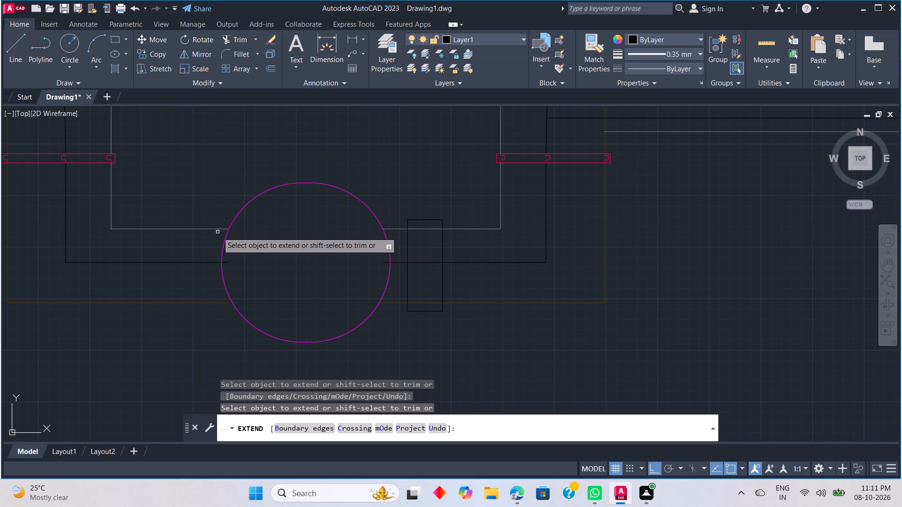
click(216, 227)
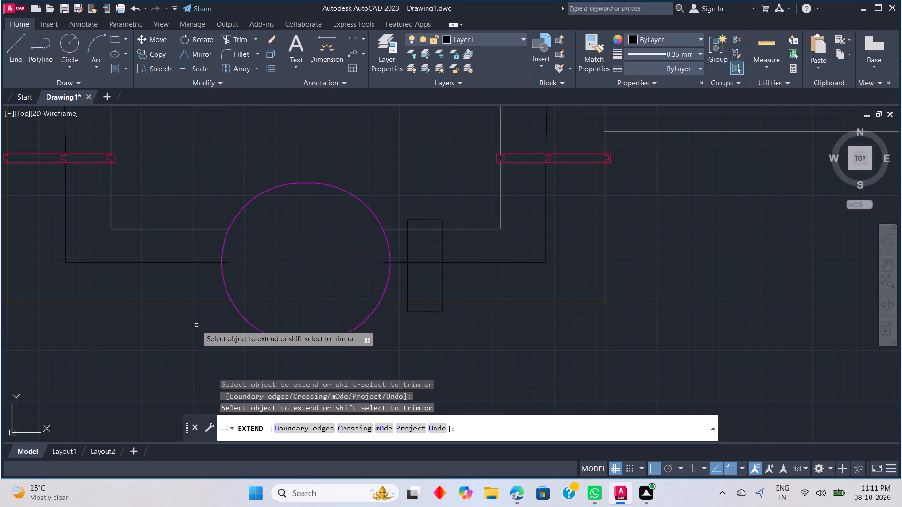
click(211, 303)
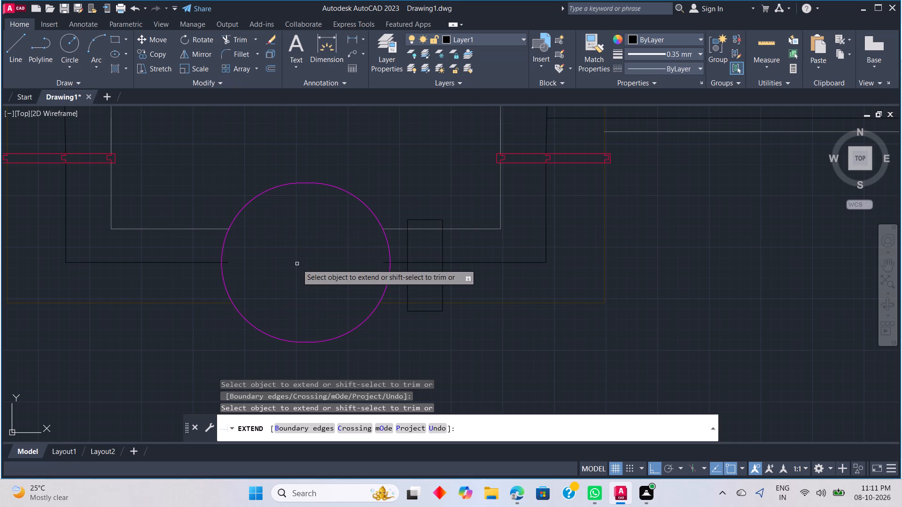
key(Escape)
Trim the ends of the middle motor wires that project inside the motor circle on both sides.
text(TR)
key(space)
click(226, 262)
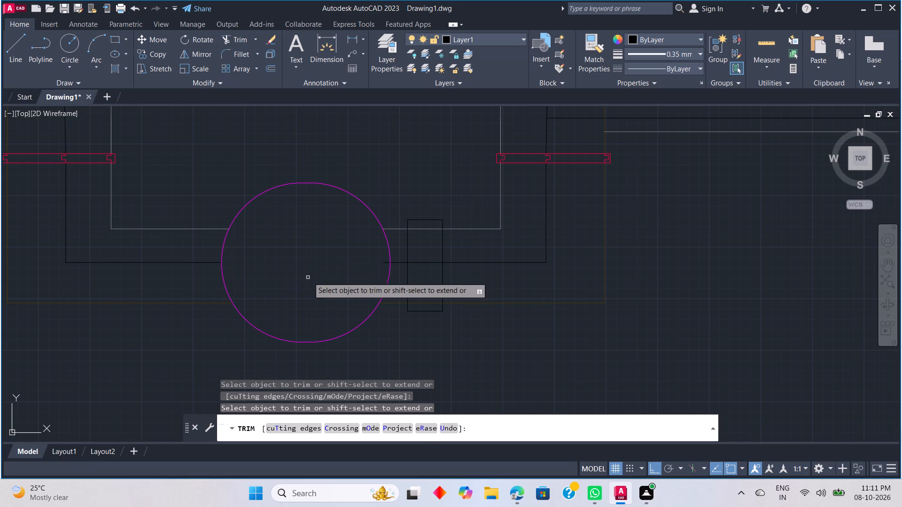
scroll(361, 267, up, 1)
click(400, 260)
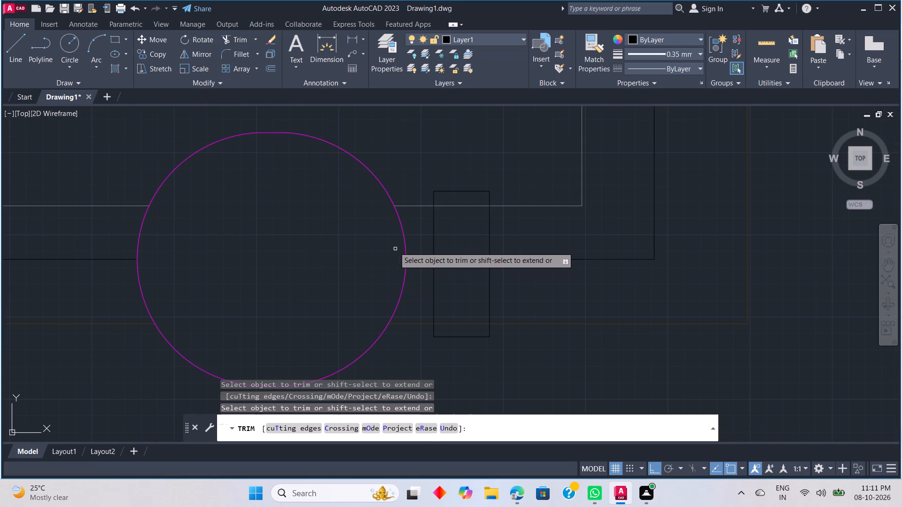
scroll(388, 206, up, 6)
scroll(389, 203, down, 5)
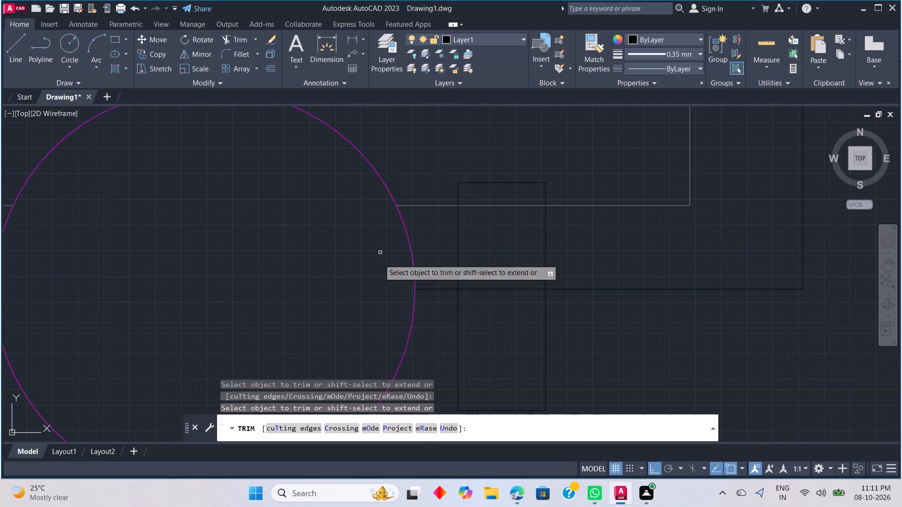
scroll(380, 314, down, 3)
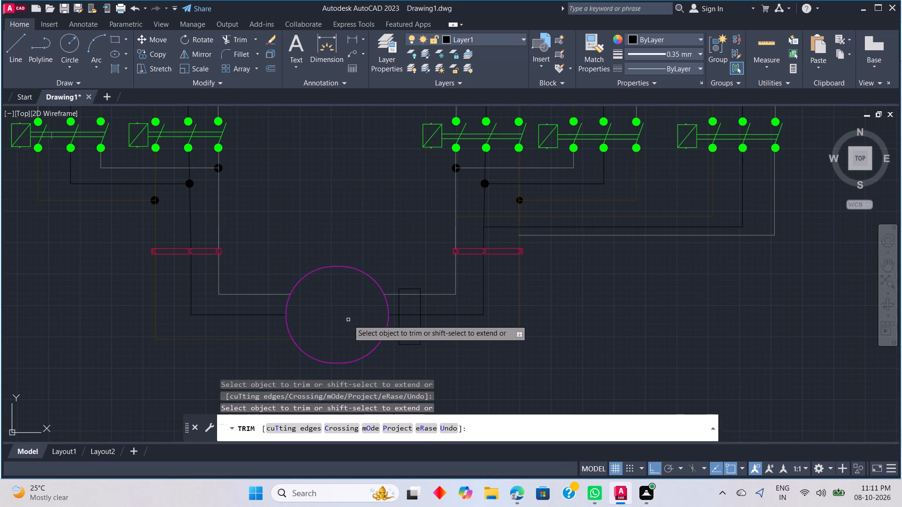
key(Escape)
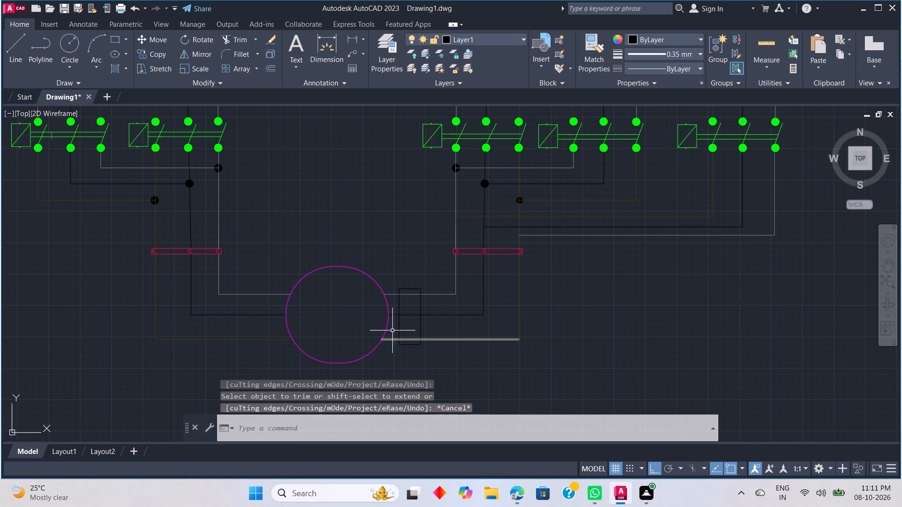
Copy the tall terminal rectangle about 295 units horizontally to the left side of the motor circle, crossing the three motor wires there.
click(421, 342)
right_drag(438, 340, 424, 369)
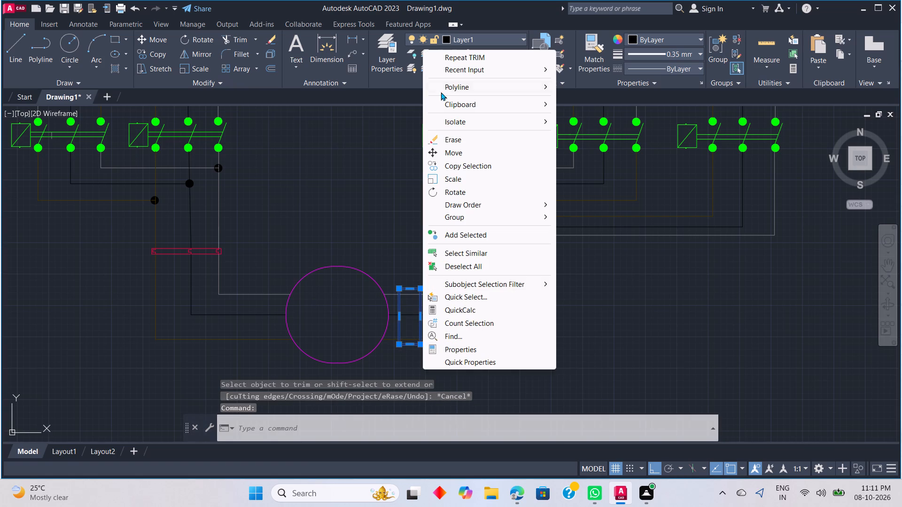
click(474, 166)
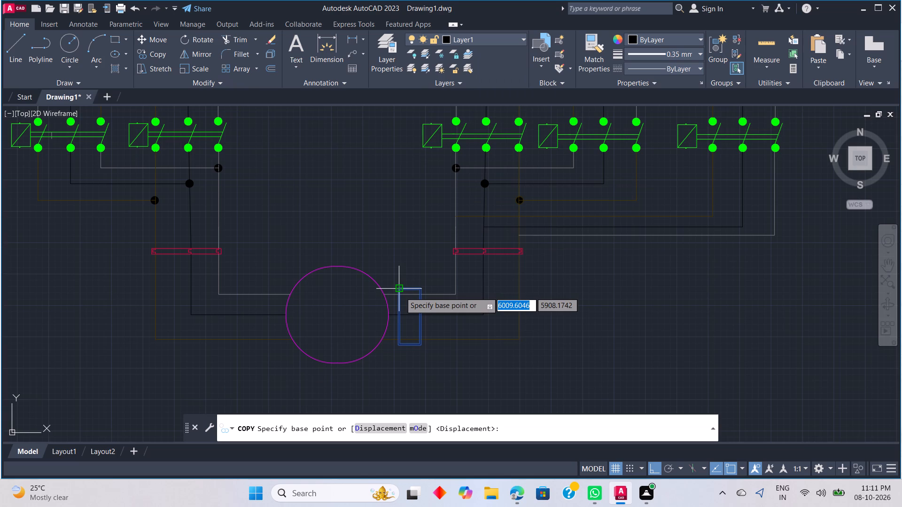
click(400, 292)
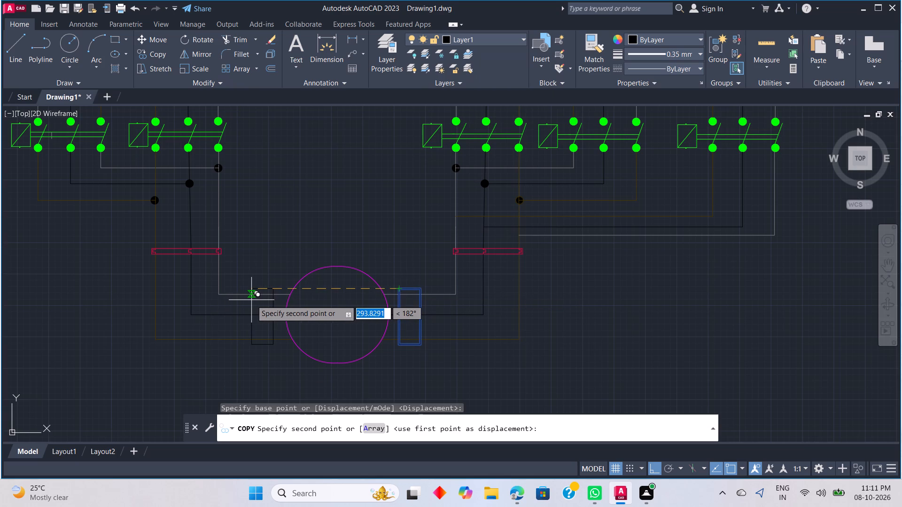
click(252, 300)
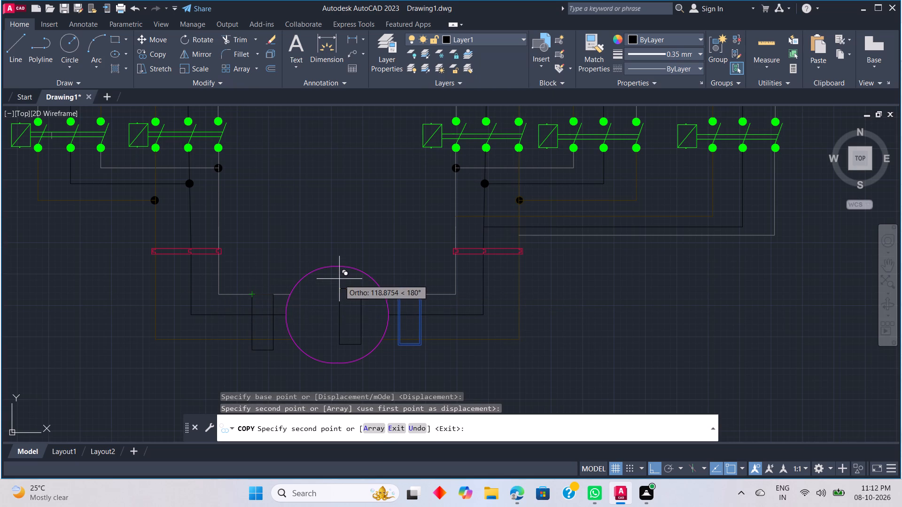
key(ctrl+z)
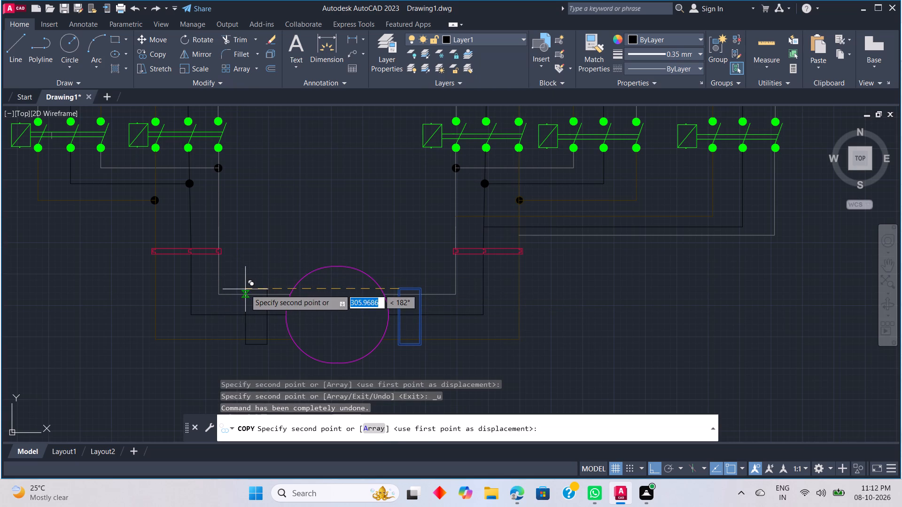
scroll(247, 291, up, 2)
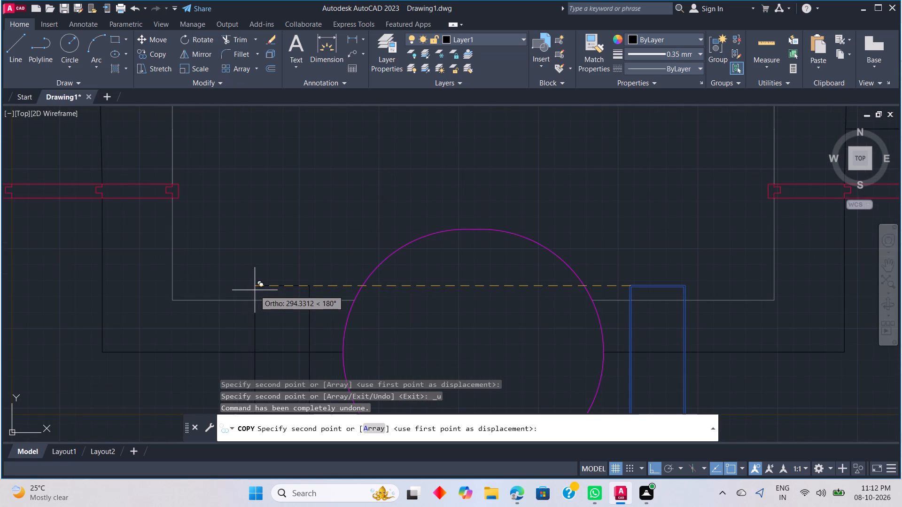
click(253, 290)
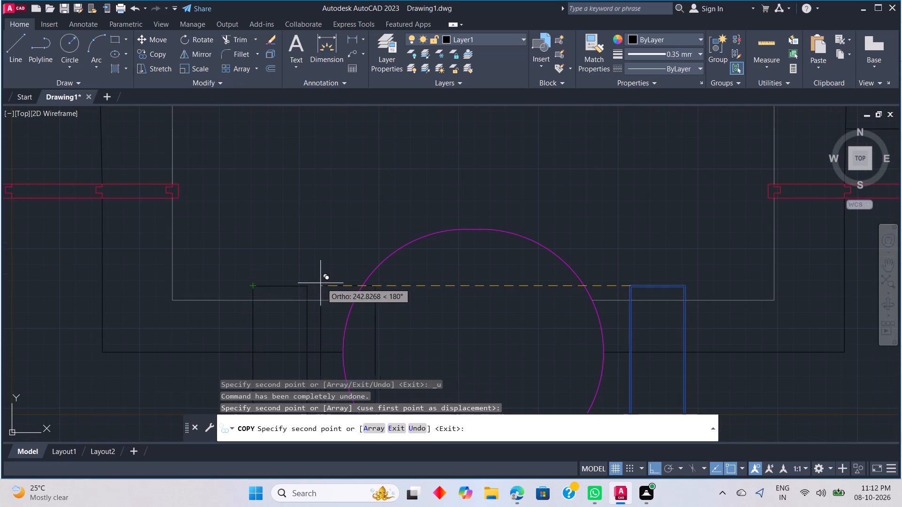
key(Escape)
scroll(332, 277, down, 3)
scroll(400, 300, up, 1)
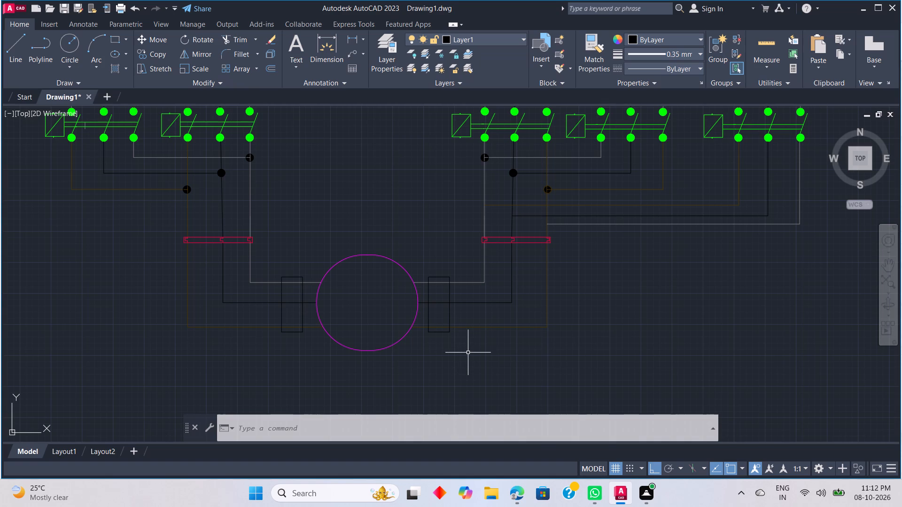
Trim the three motor wire segments that run inside each terminal rectangle on both sides of the motor.
scroll(490, 340, up, 1)
scroll(433, 270, up, 2)
key(t)
key(r)
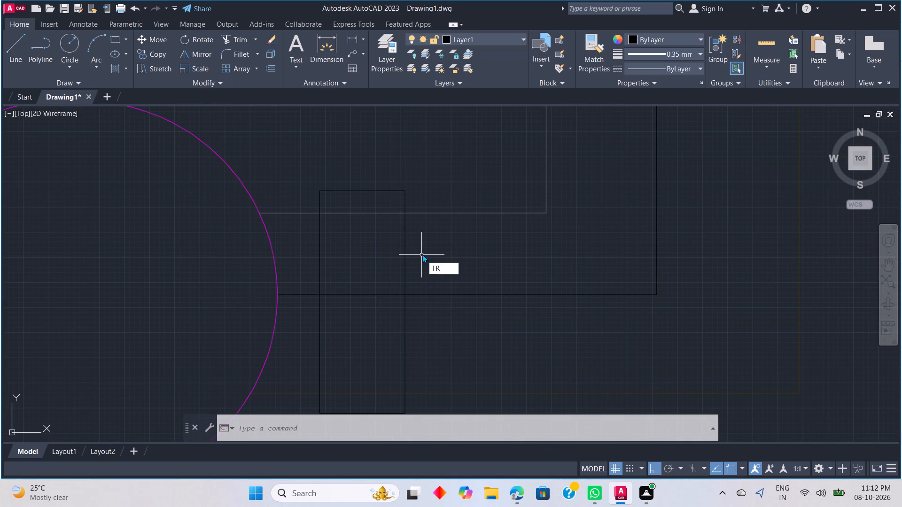
key(space)
drag(350, 205, 347, 350)
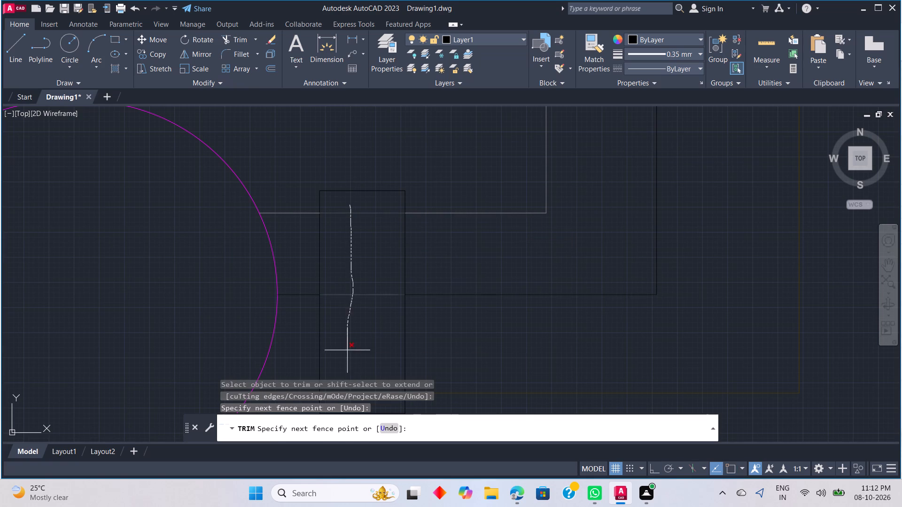
scroll(363, 342, down, 1)
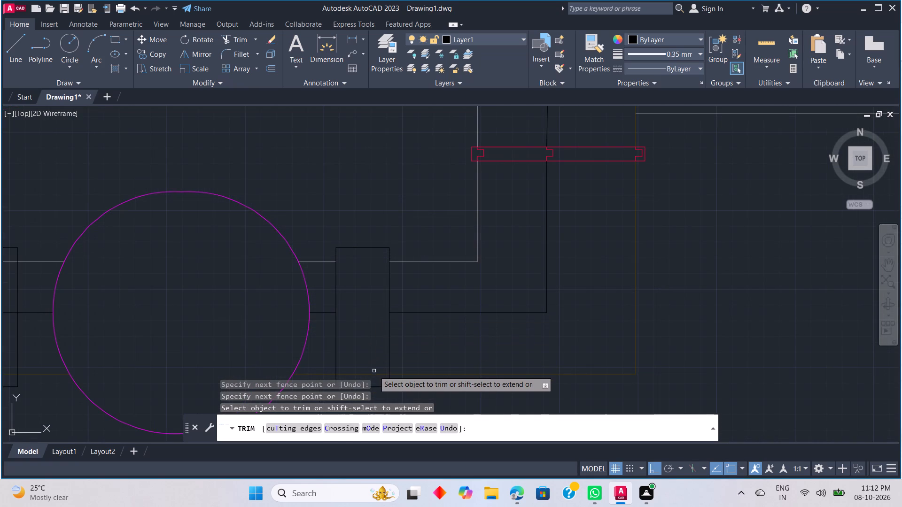
click(370, 376)
middle_drag(24, 319, 155, 329)
drag(121, 265, 112, 351)
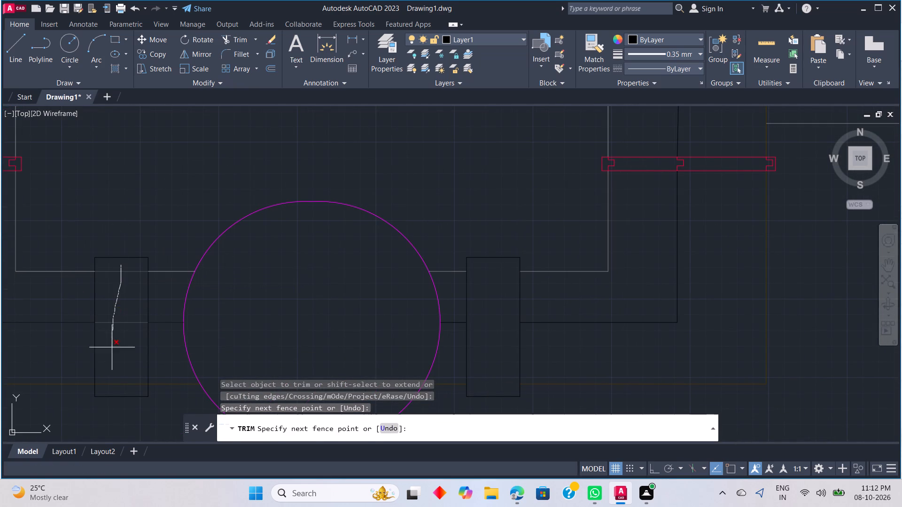
drag(112, 351, 122, 388)
scroll(313, 300, down, 2)
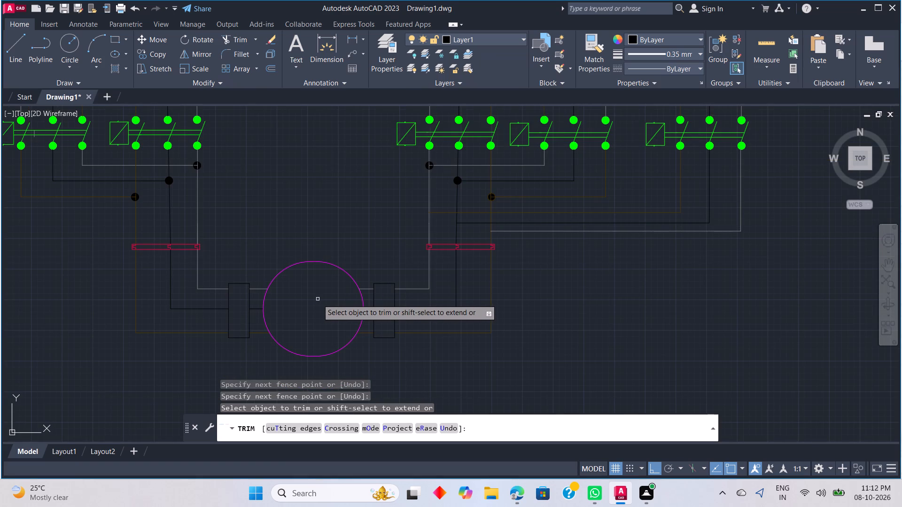
key(Escape)
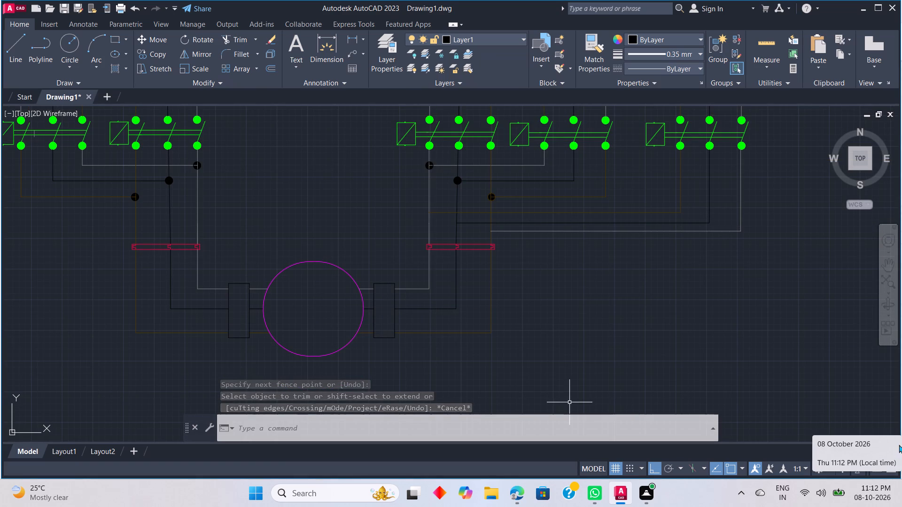
Add the single-line text O/L2, about 17 units high and unrotated, beside the left end of the right-hand red overload relay.
key(t)
key(e)
key(x)
text(T)
key(space)
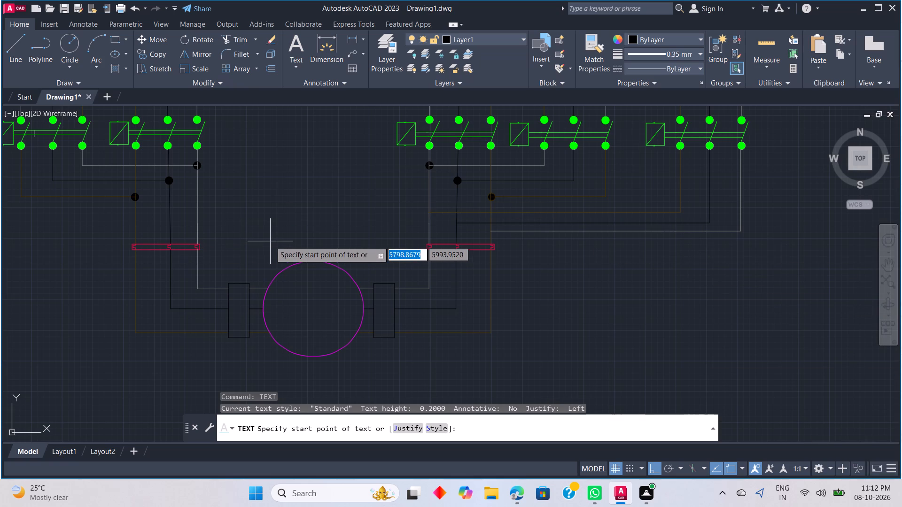
scroll(215, 250, up, 2)
click(187, 253)
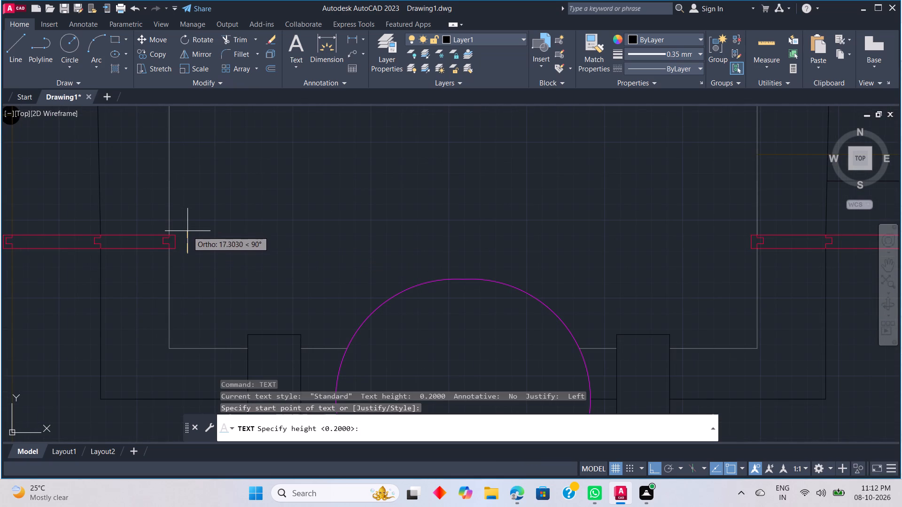
click(187, 231)
click(203, 254)
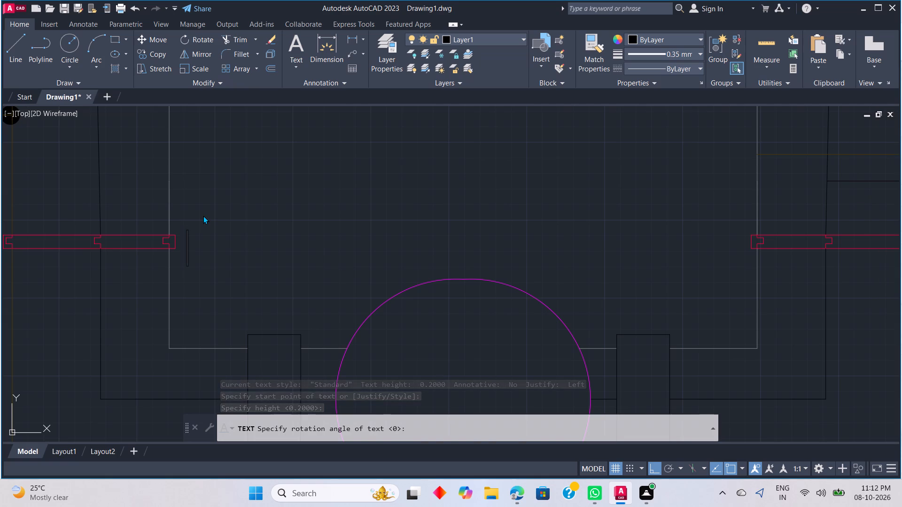
click(717, 243)
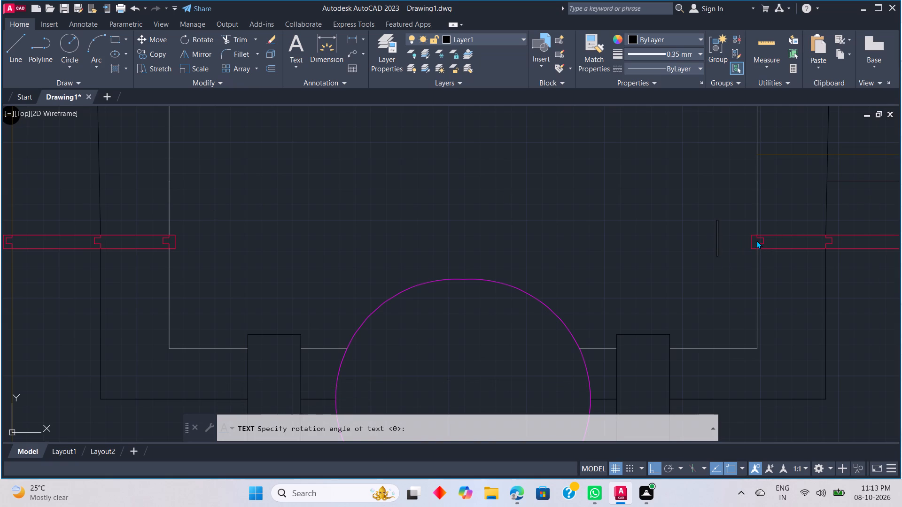
key(o)
key(BackSpace)
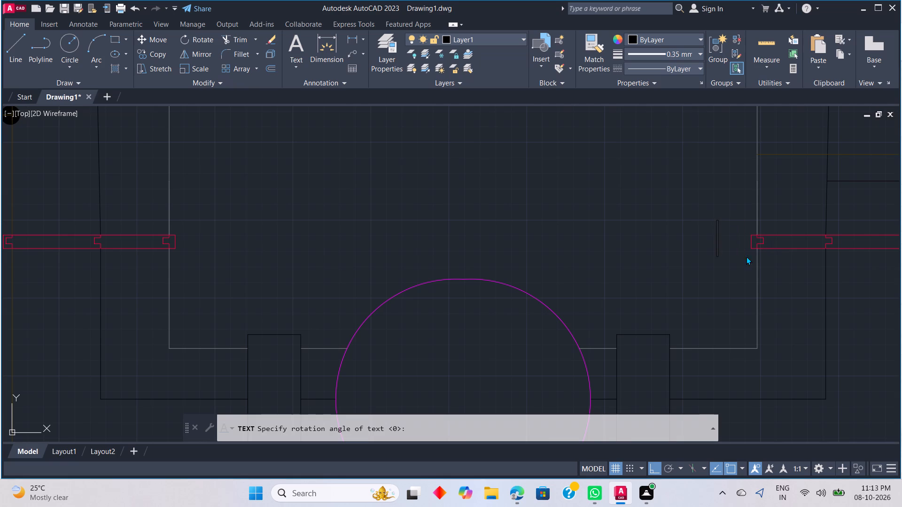
click(690, 250)
key(o)
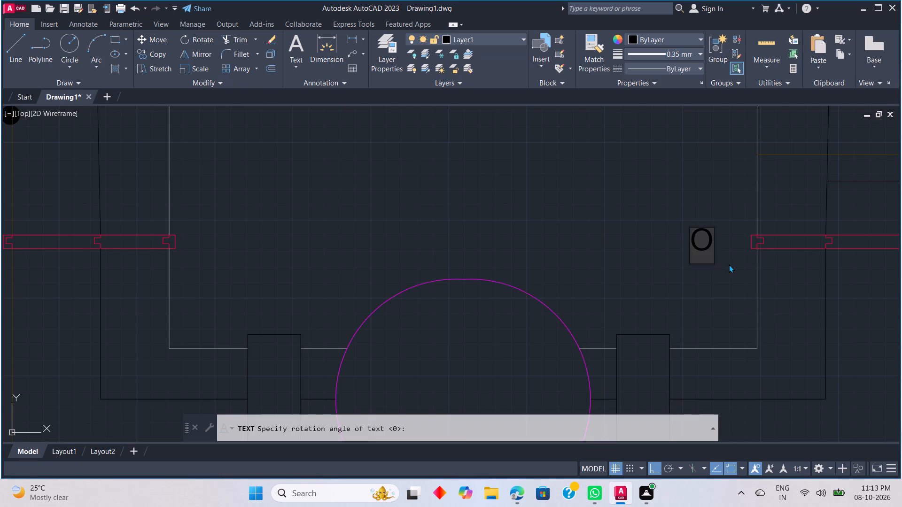
text(/L)
key(2)
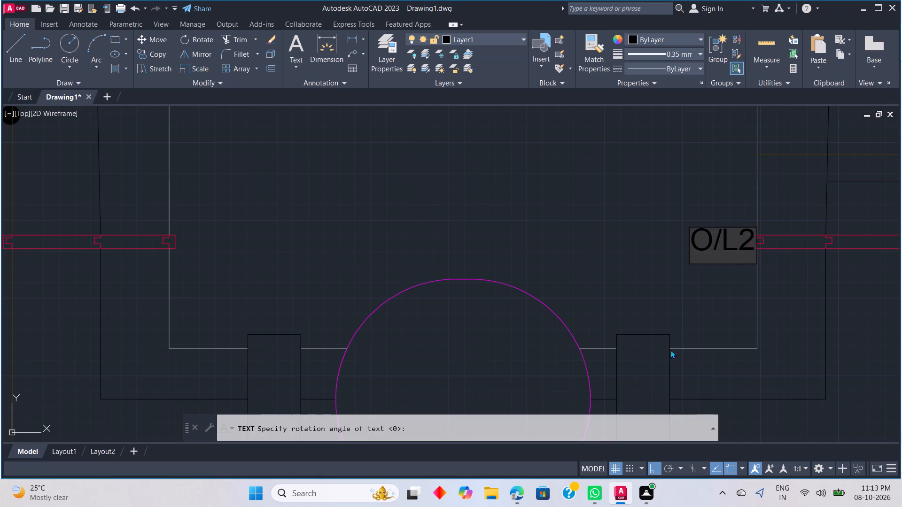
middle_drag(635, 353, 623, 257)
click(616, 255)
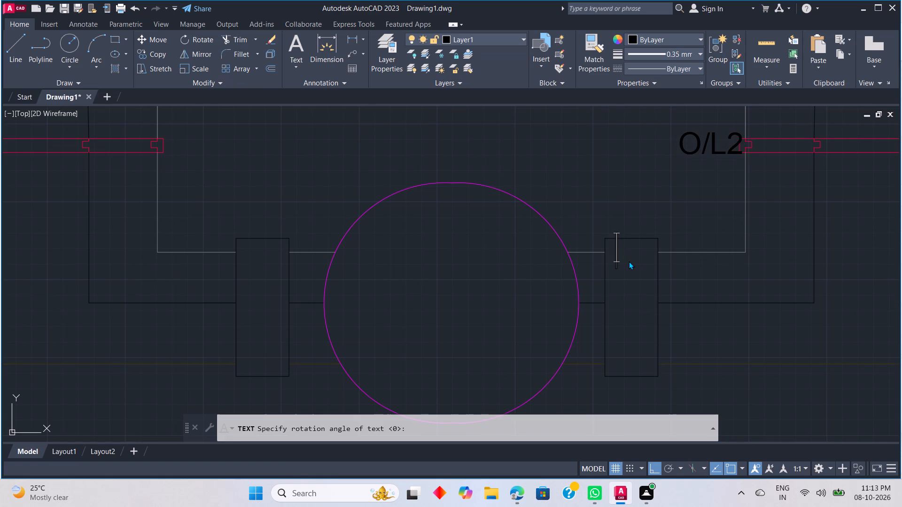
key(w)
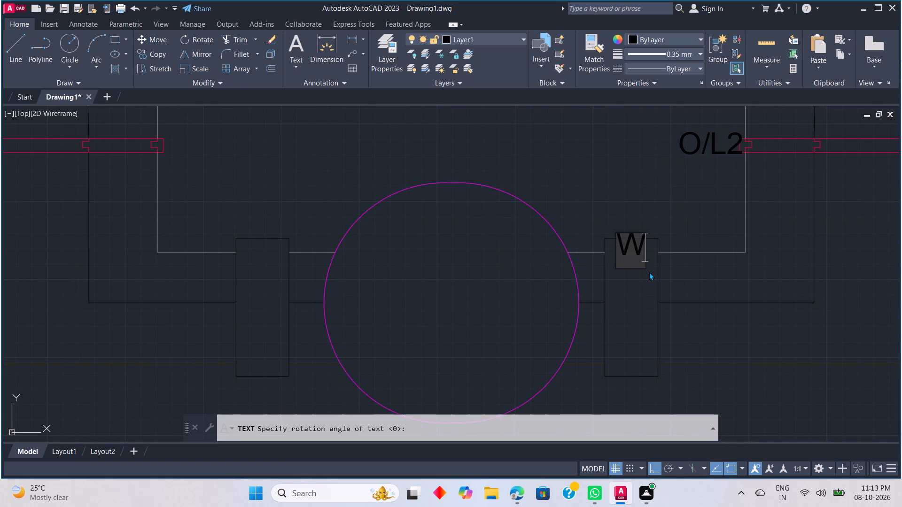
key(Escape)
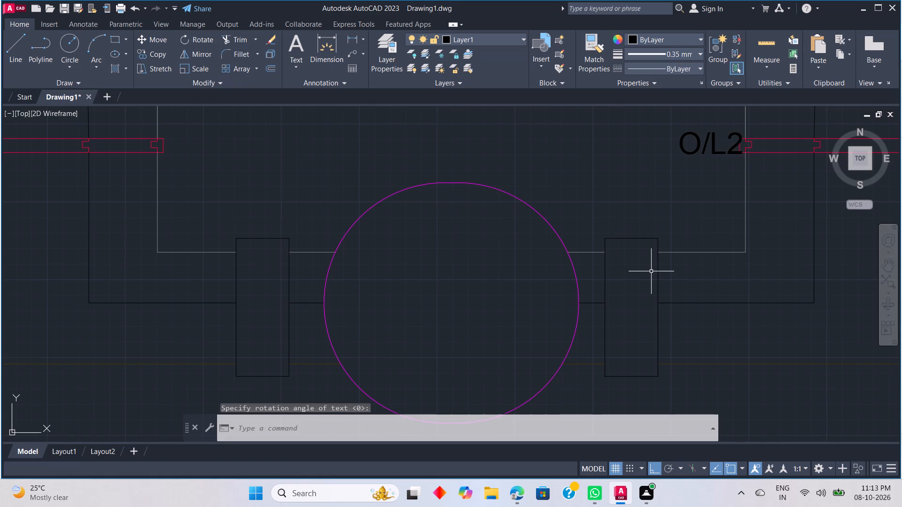
Move the O/L2 label about 11 units left so it clears the overload relay.
click(697, 152)
click(679, 155)
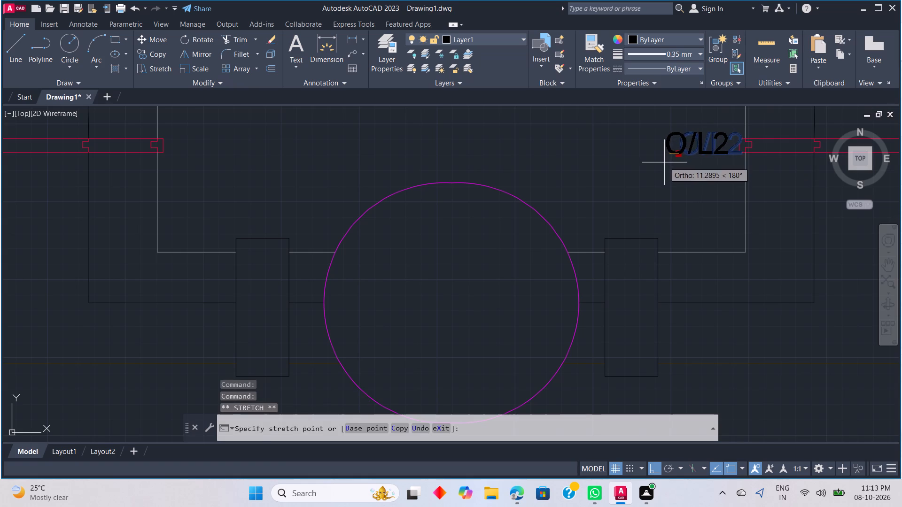
click(666, 163)
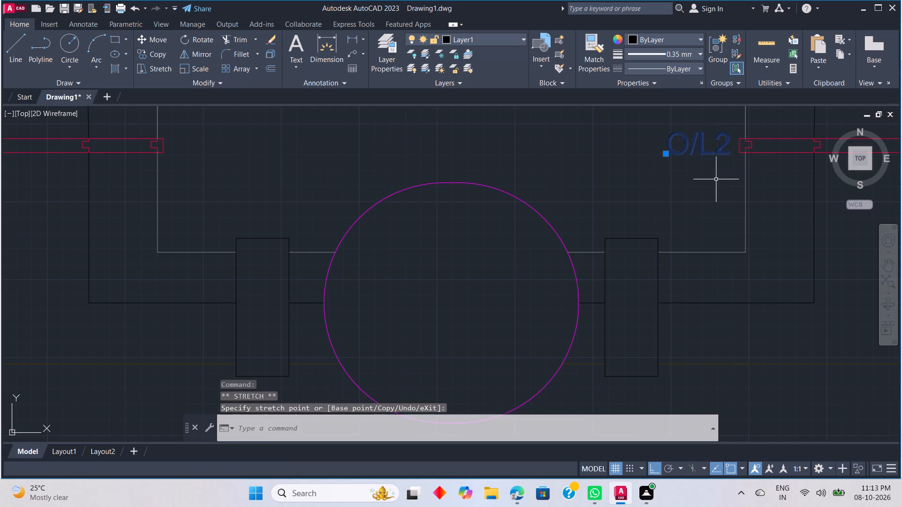
key(Escape)
With Ortho off, copy the O/L2 label to the top, middle and bottom of the terminal rectangle right of the motor.
click(690, 153)
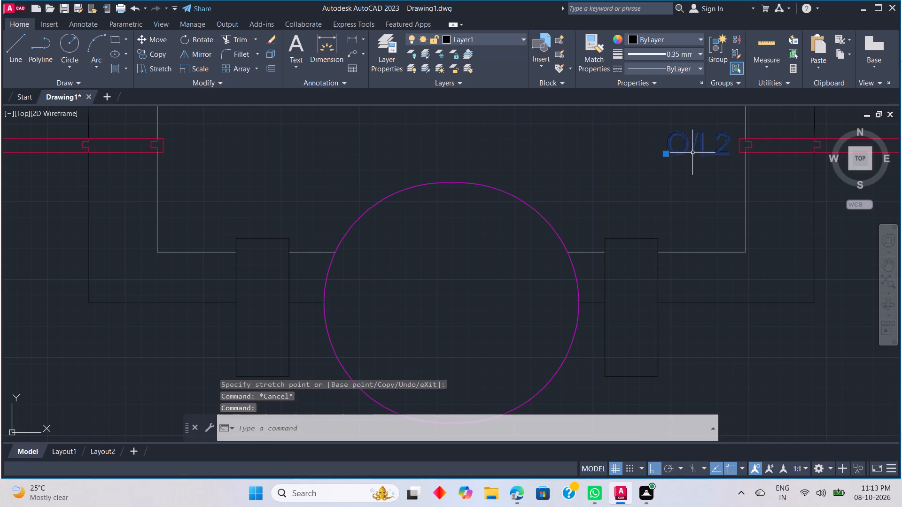
right_click(692, 161)
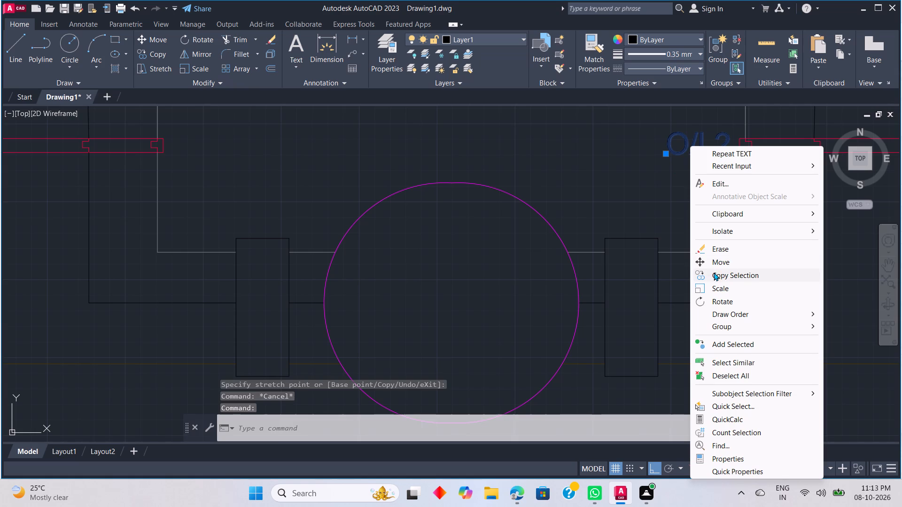
click(714, 272)
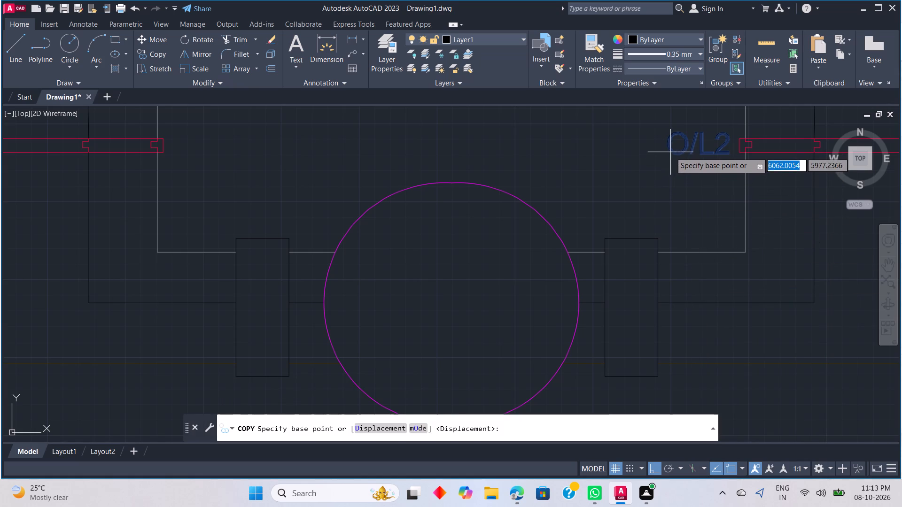
click(672, 152)
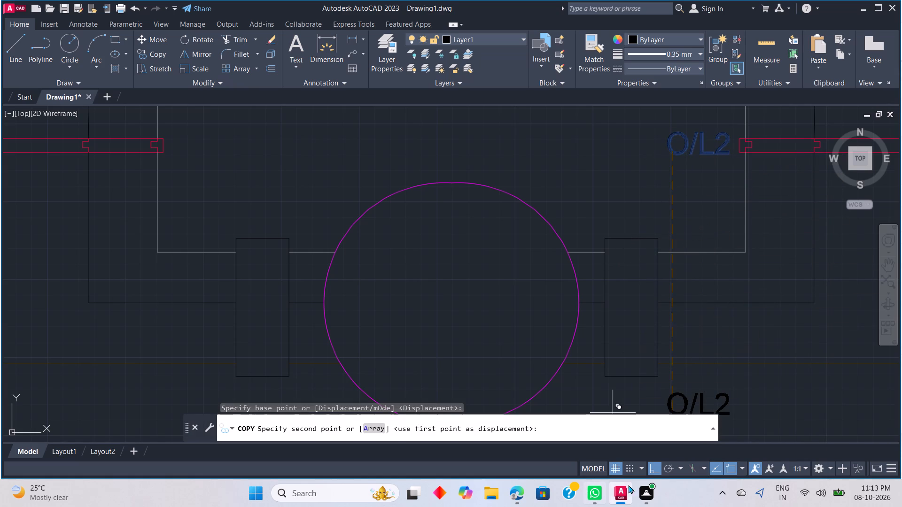
click(650, 465)
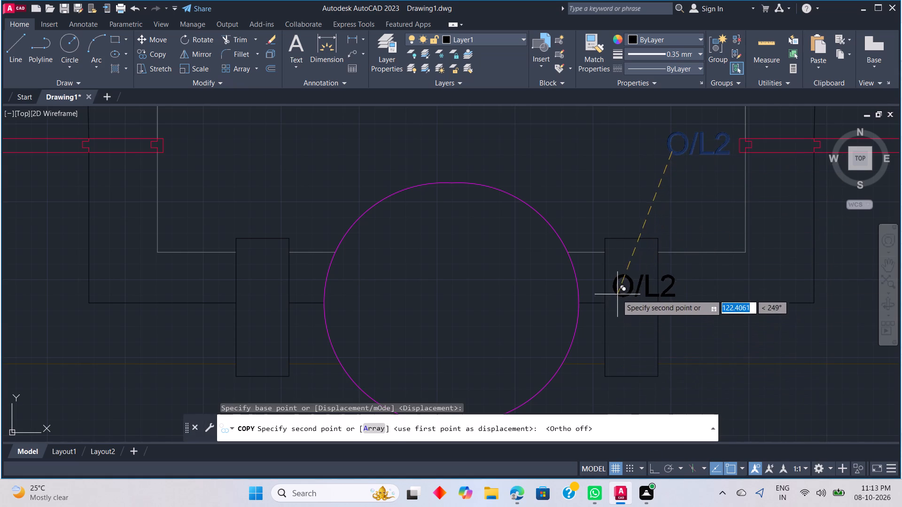
click(608, 267)
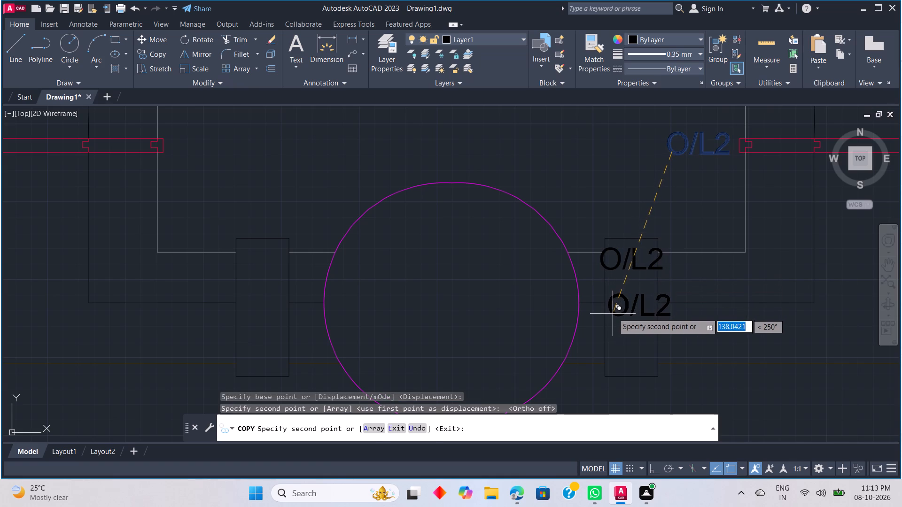
click(606, 312)
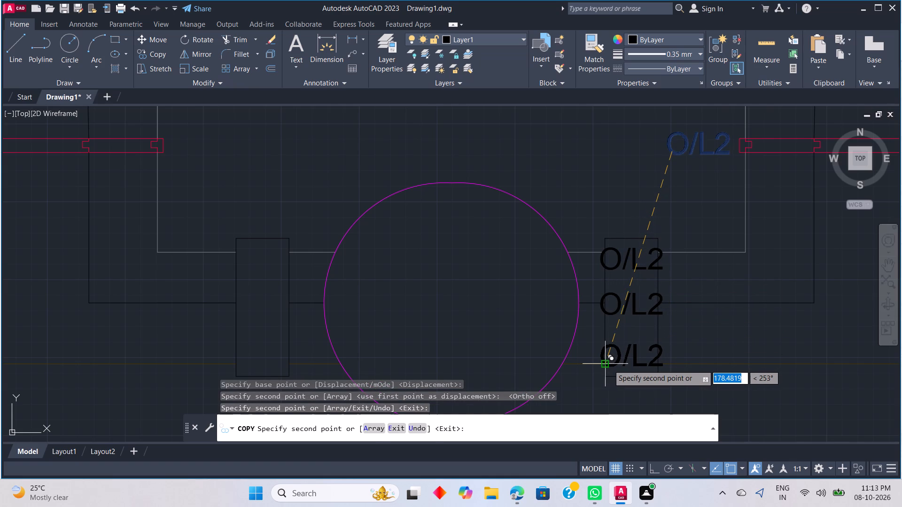
click(609, 365)
key(Escape)
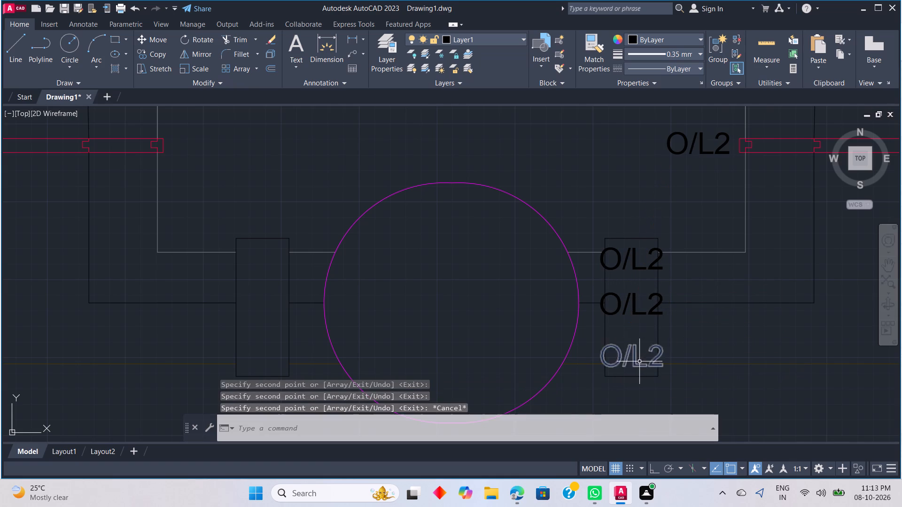
Change the bottom label in the right-hand terminal rectangle to U1.
click(639, 361)
click(641, 358)
key(Escape)
click(630, 360)
key(Escape)
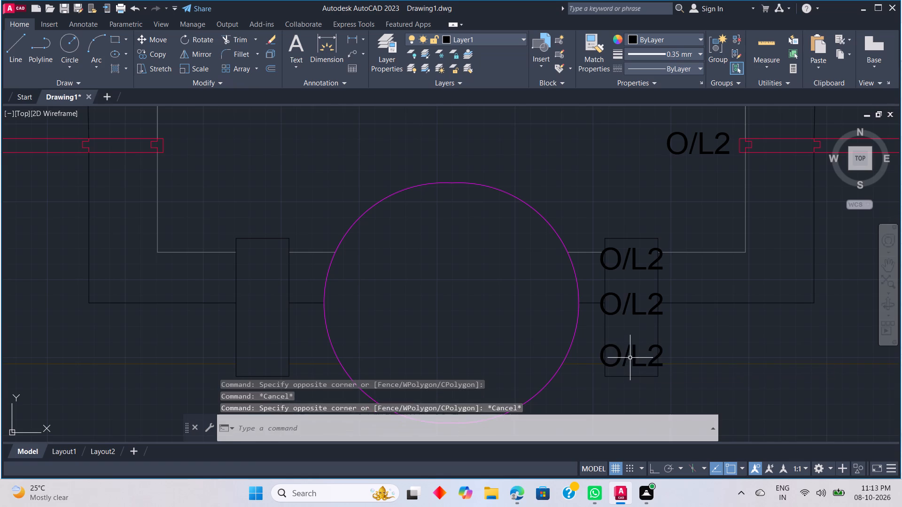
double_click(632, 353)
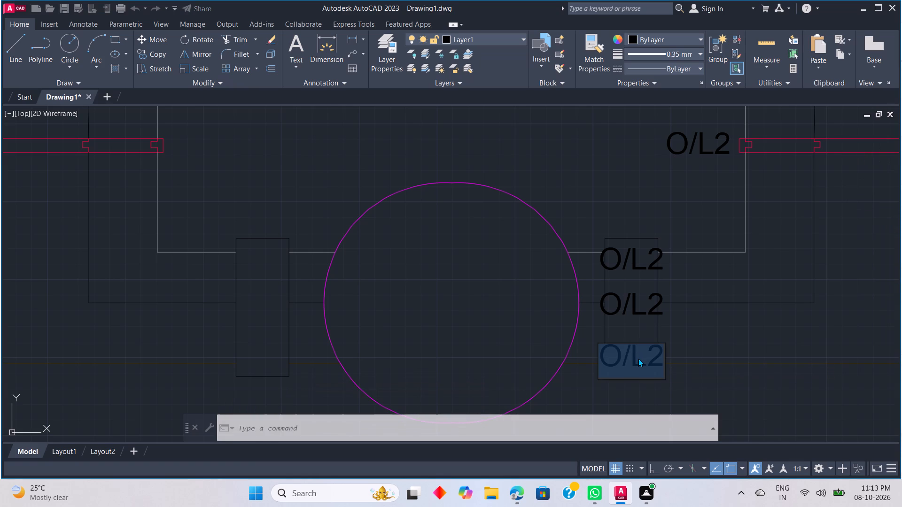
key(BackSpace)
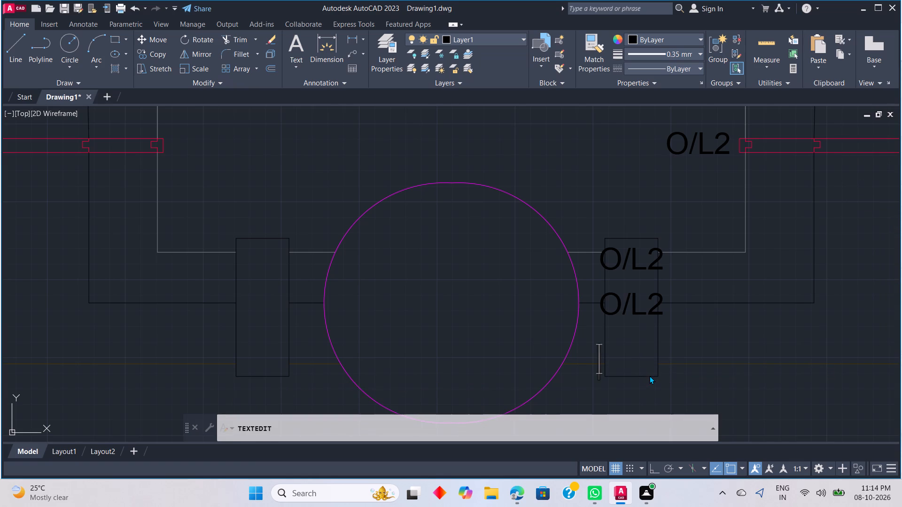
key(u)
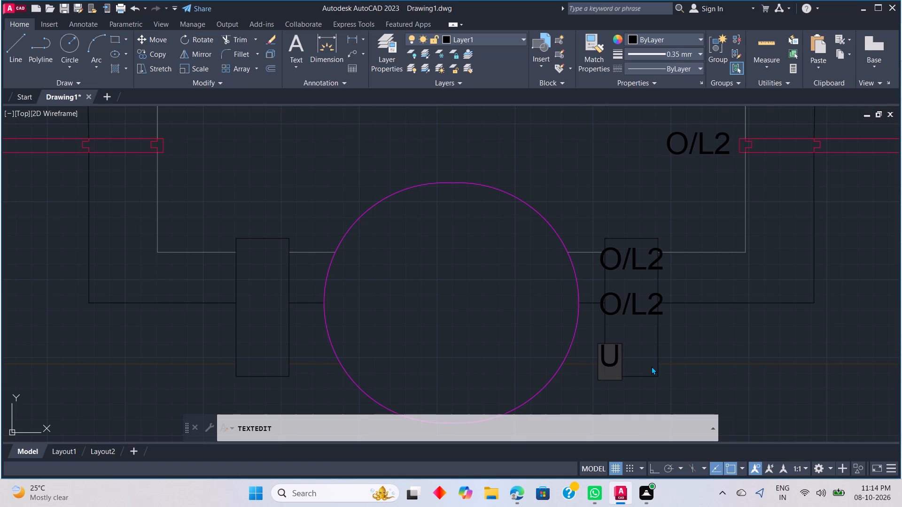
key(1)
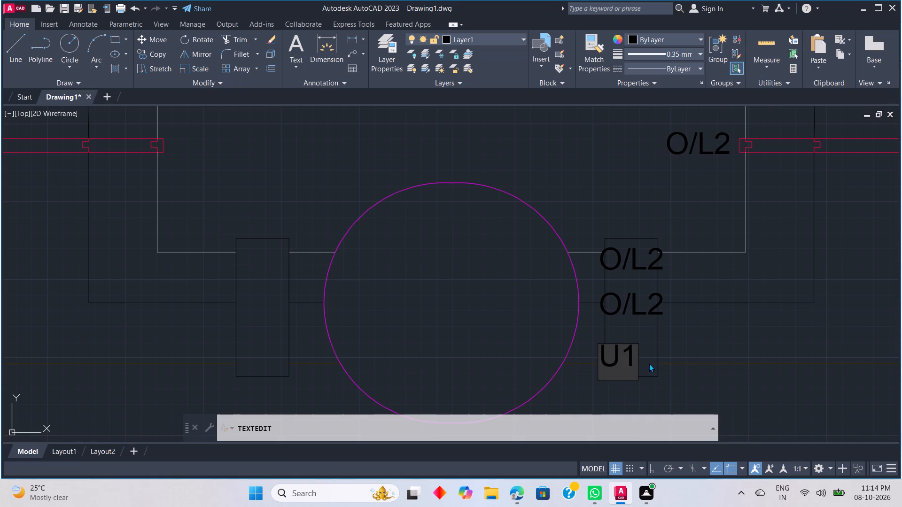
click(630, 295)
Change the middle label in the right-hand terminal rectangle to V1.
double_click(631, 306)
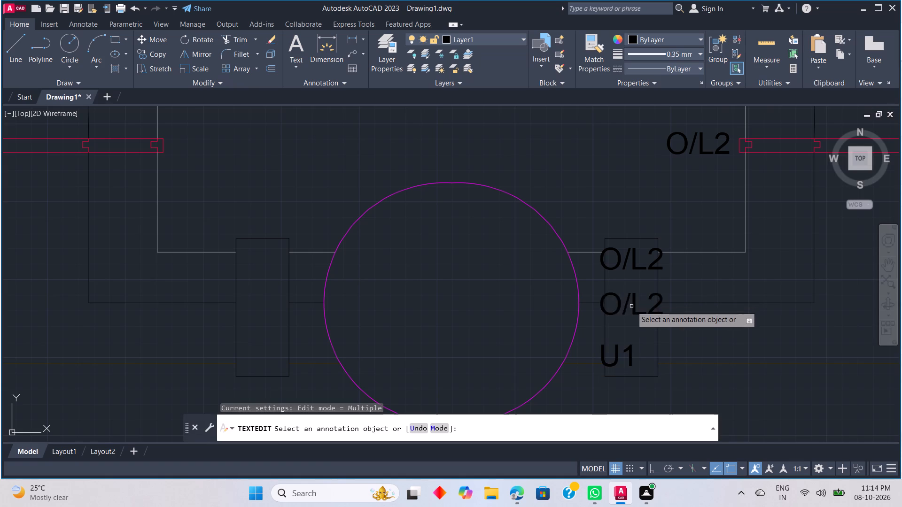
click(652, 306)
click(660, 306)
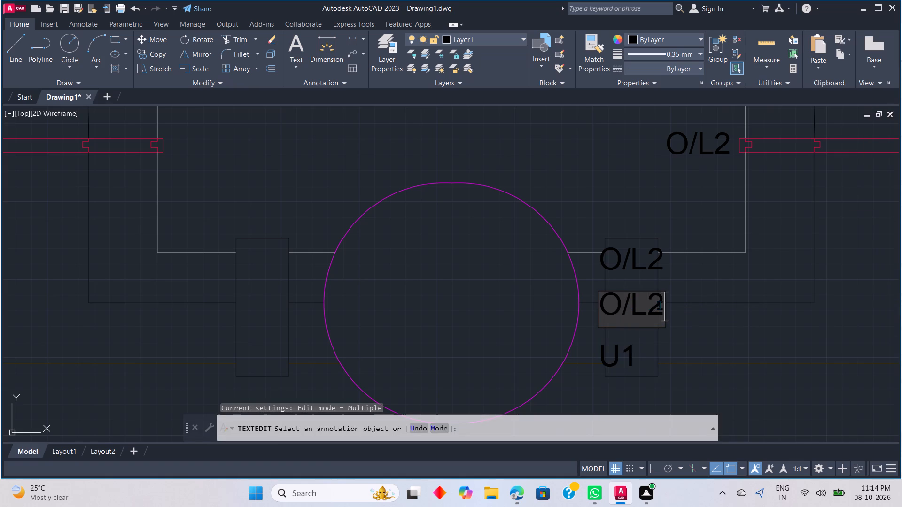
key(BackSpace)
key(BackSpace)
key(BackSpace)
key(BackSpace)
key(BackSpace)
key(BackSpace)
key(BackSpace)
key(BackSpace)
key(BackSpace)
key(BackSpace)
key(BackSpace)
key(BackSpace)
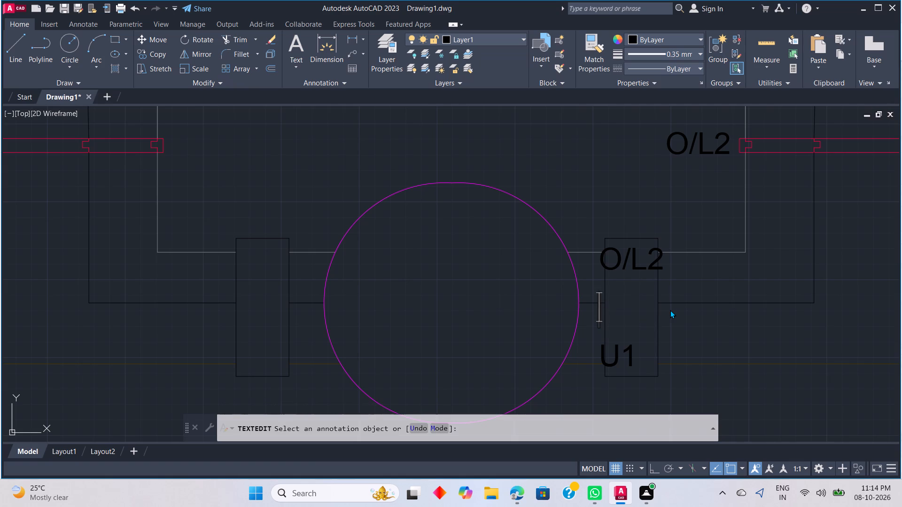
key(v)
key(1)
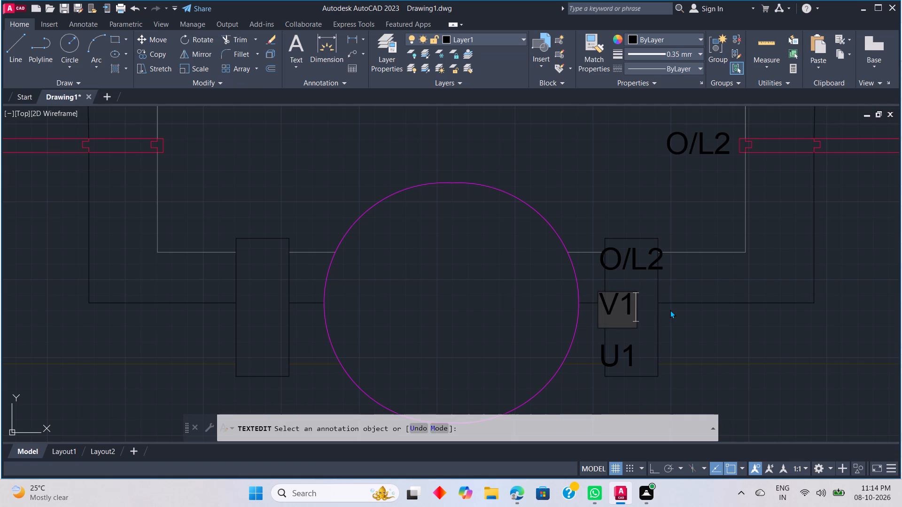
double_click(650, 260)
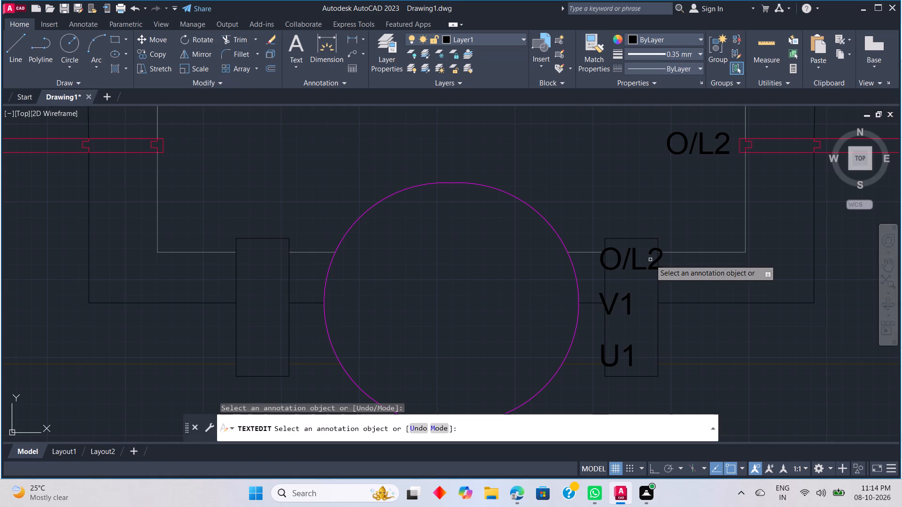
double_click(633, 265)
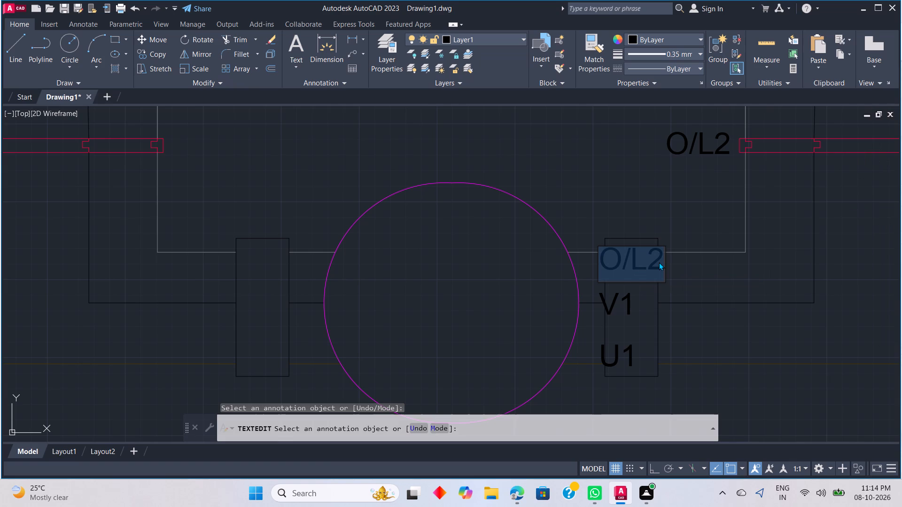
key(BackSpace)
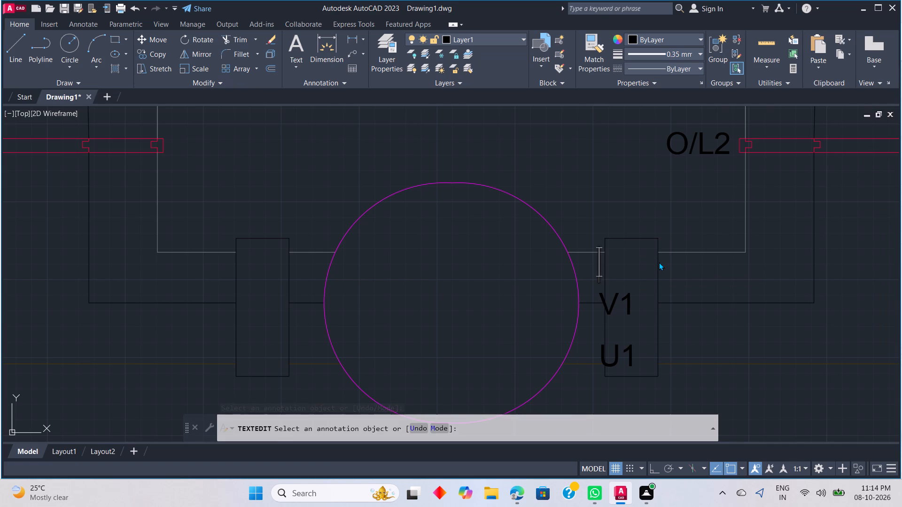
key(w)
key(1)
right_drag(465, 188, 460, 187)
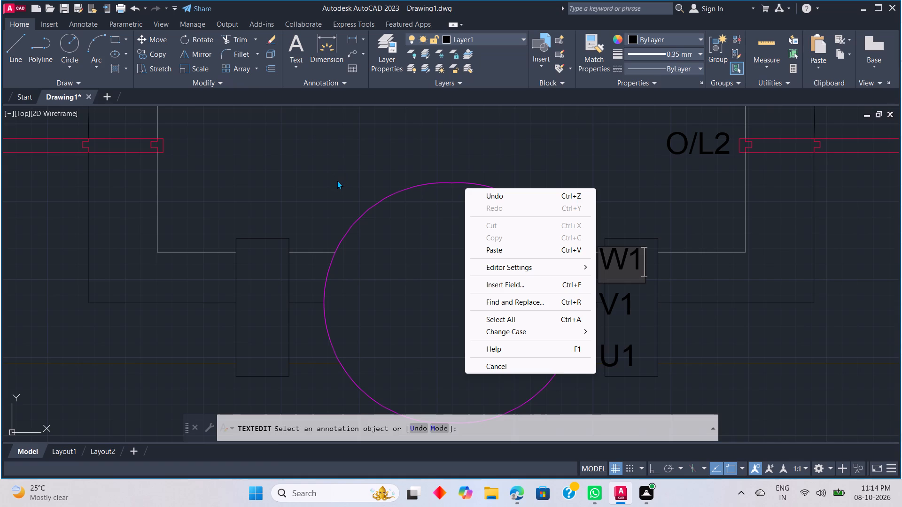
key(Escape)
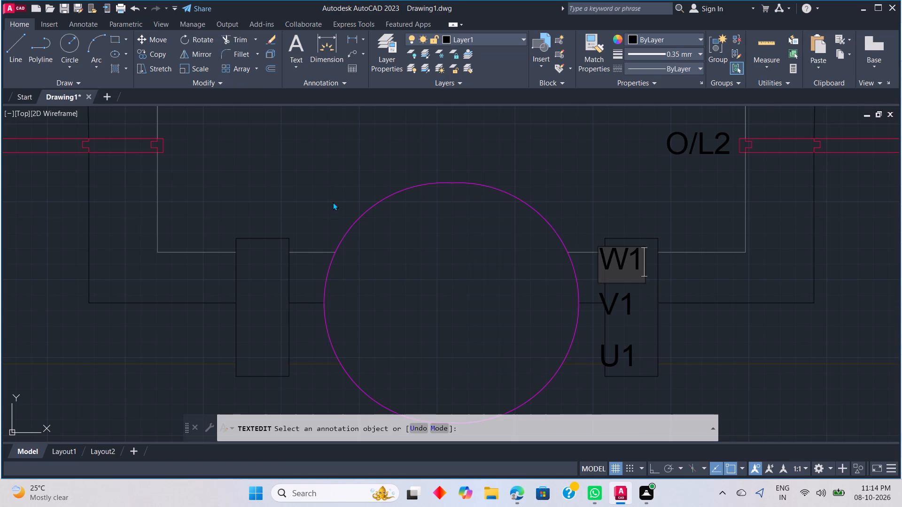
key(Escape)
Change the top label in the right-hand terminal rectangle to W1.
double_click(629, 259)
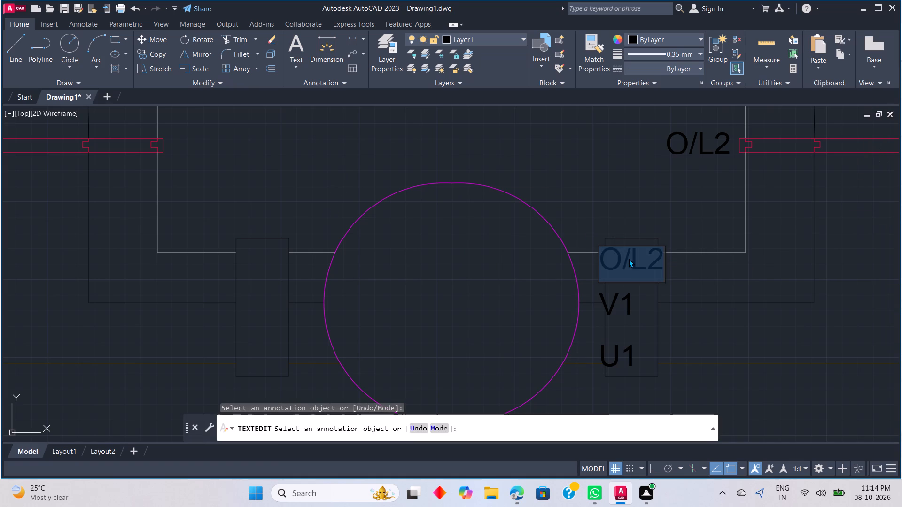
key(BackSpace)
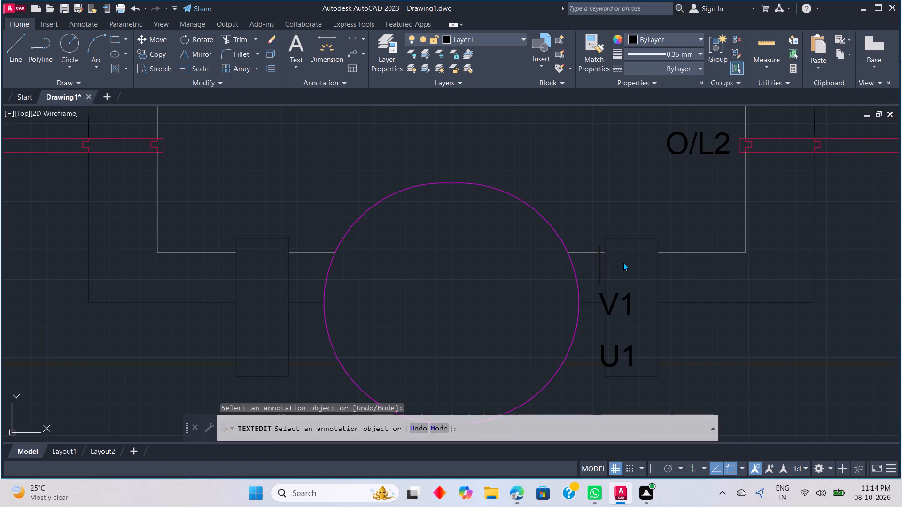
text(W2)
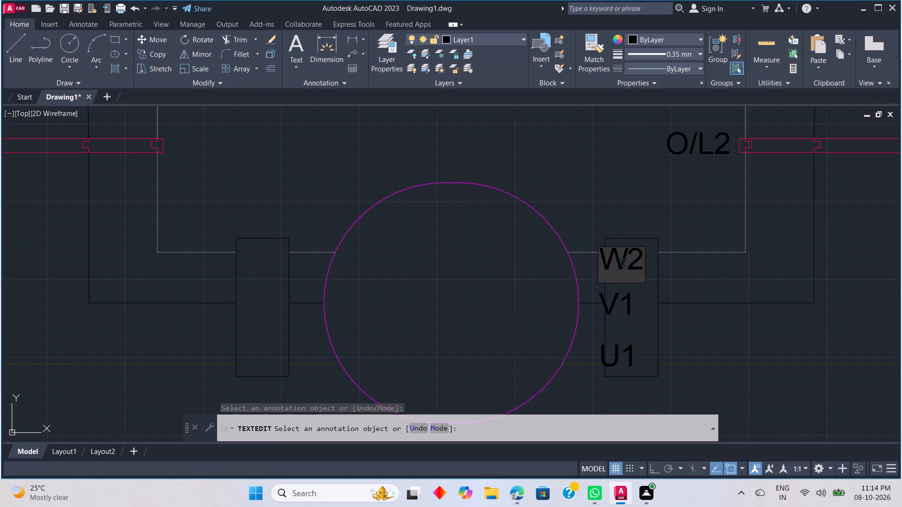
key(BackSpace)
key(1)
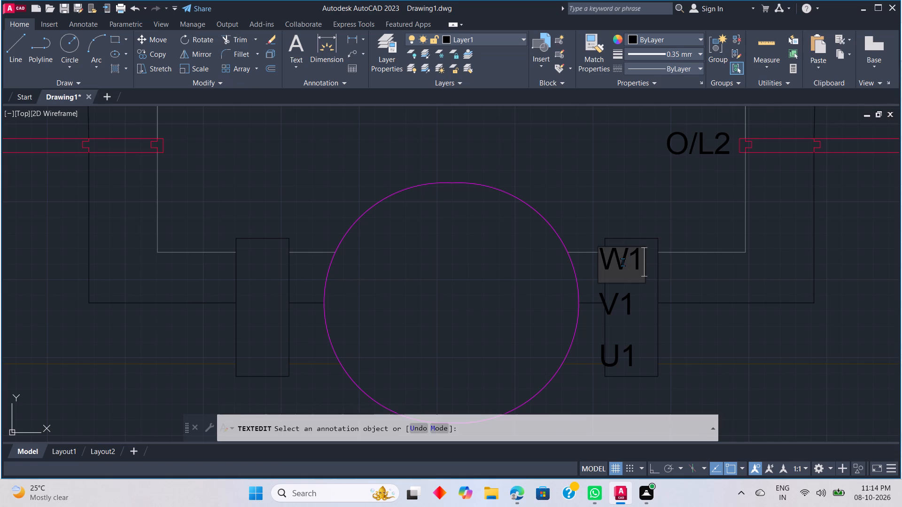
click(264, 259)
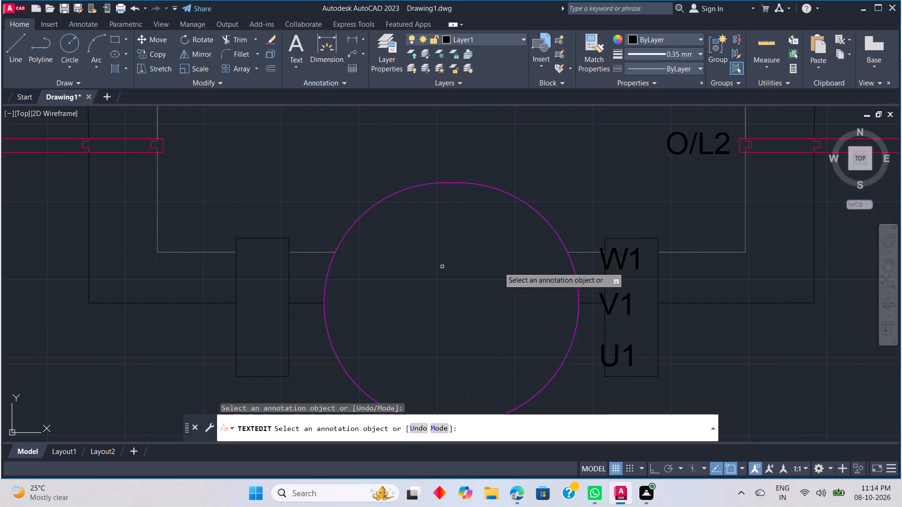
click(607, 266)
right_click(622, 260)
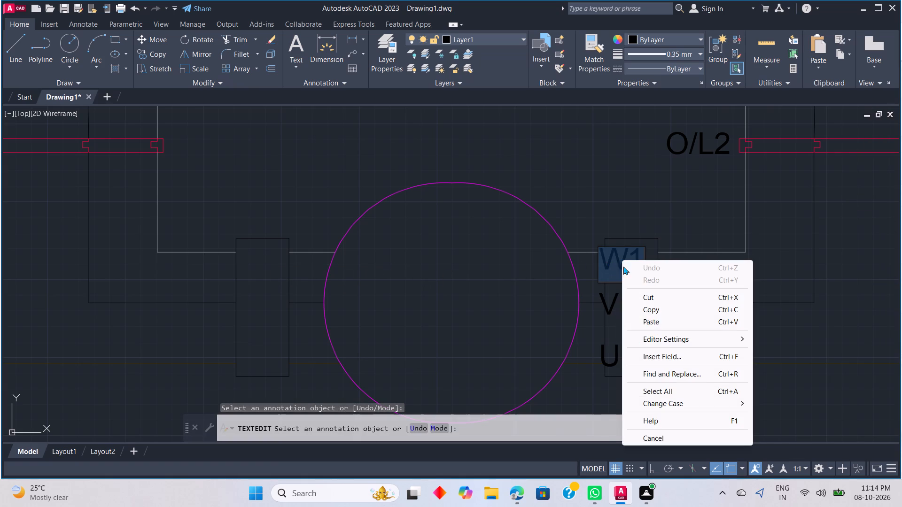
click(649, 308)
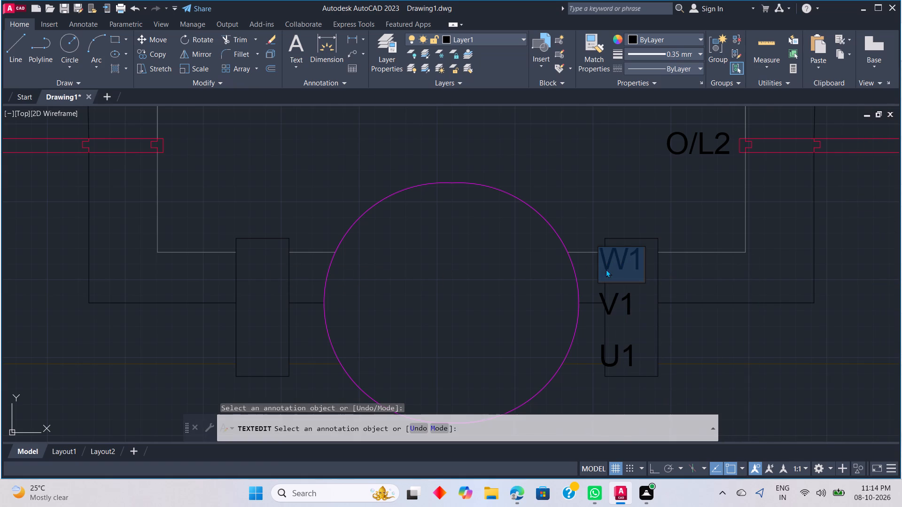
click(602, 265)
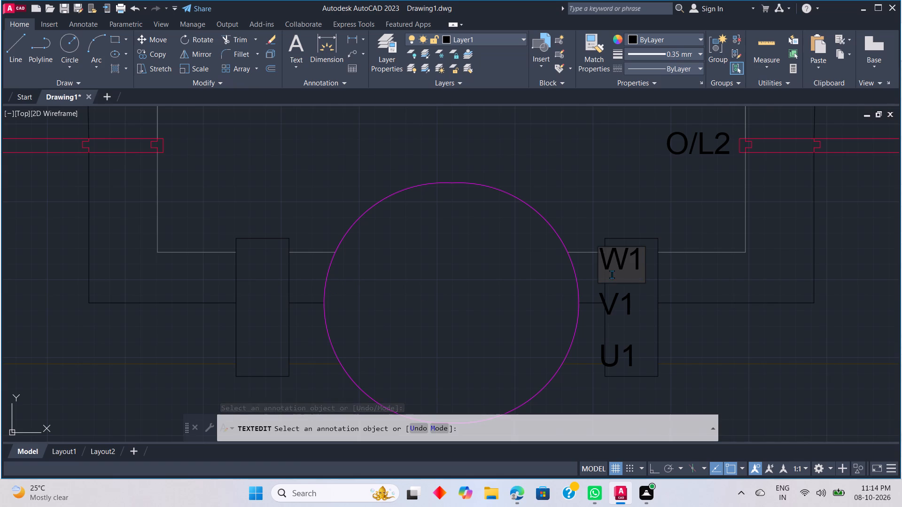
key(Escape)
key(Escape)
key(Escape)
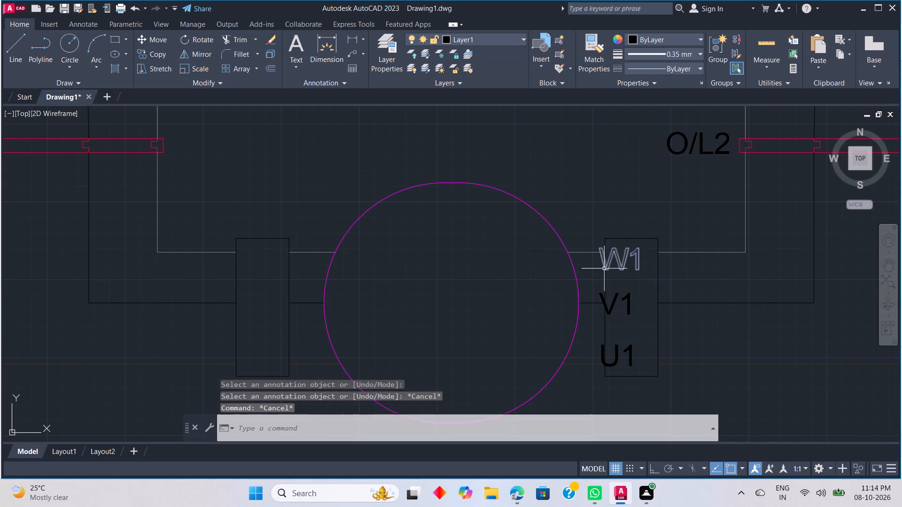
Move the W1 label from the right-hand terminal rectangle to the top of the rectangle left of the motor.
click(604, 268)
click(596, 269)
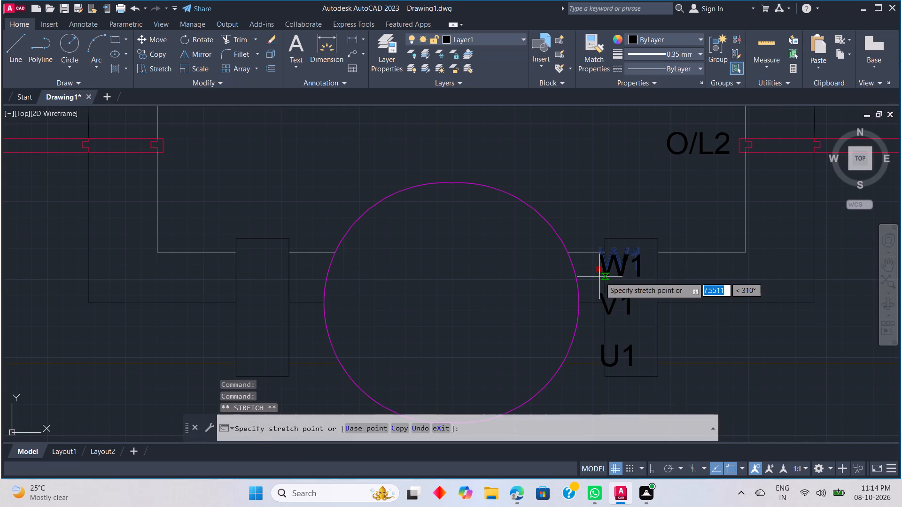
right_drag(600, 284, 599, 292)
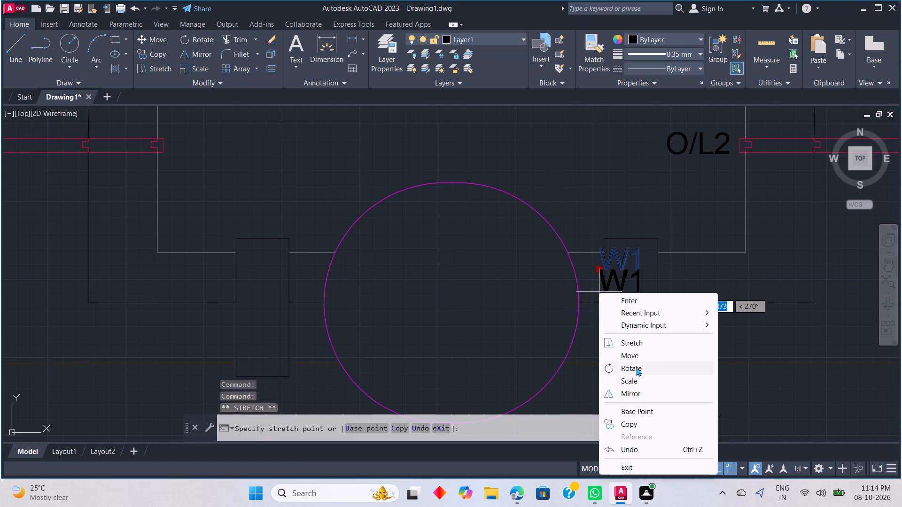
drag(641, 427, 640, 414)
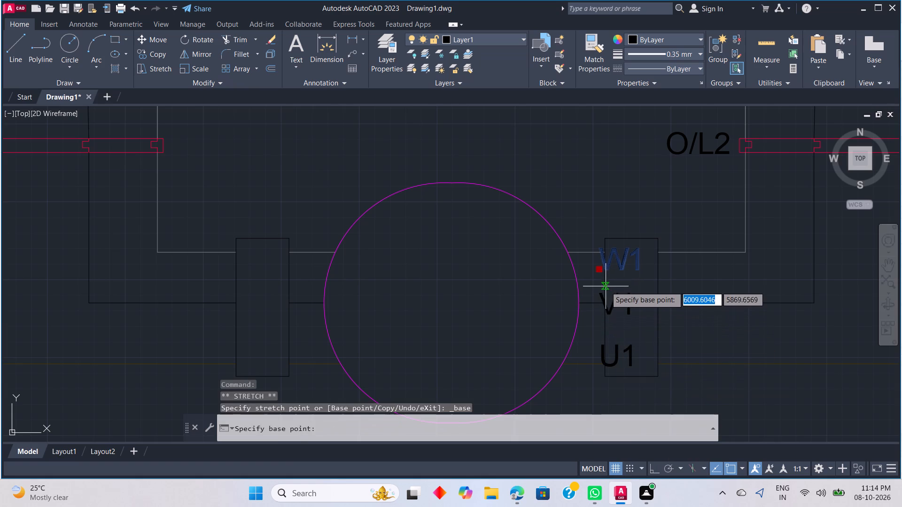
click(598, 270)
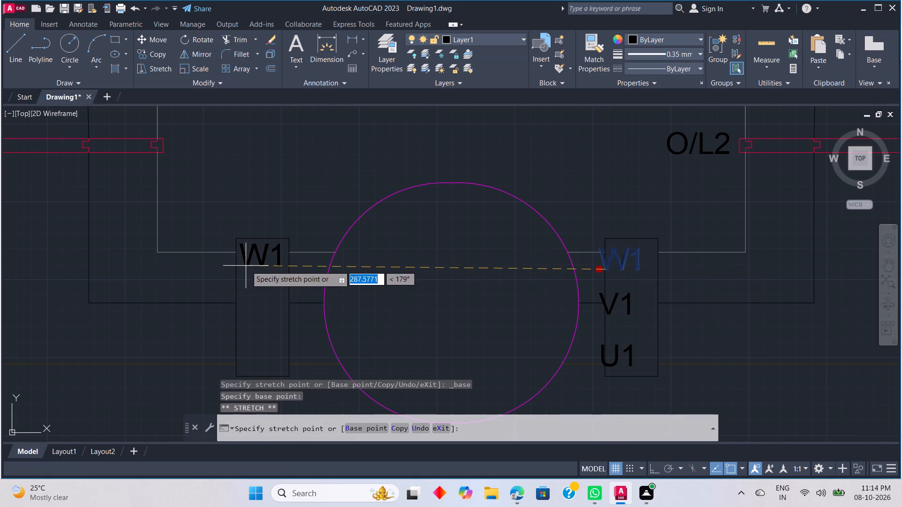
click(246, 268)
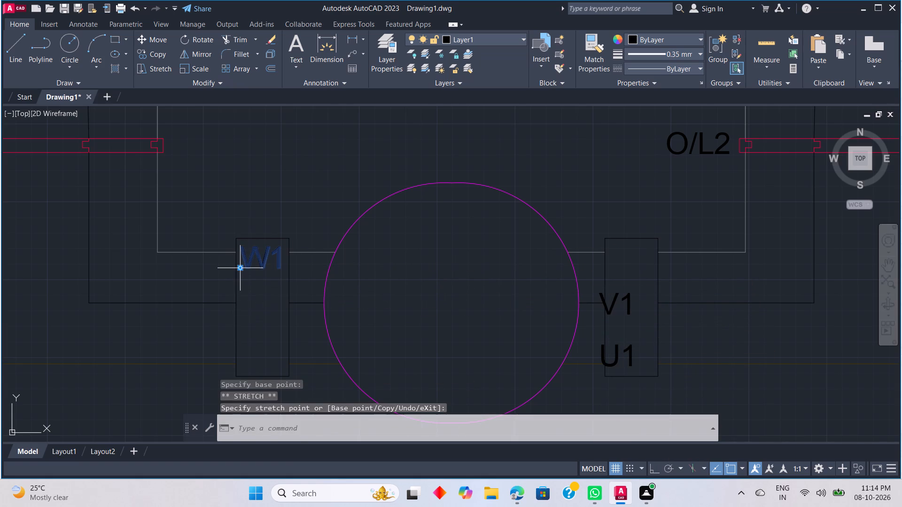
click(241, 269)
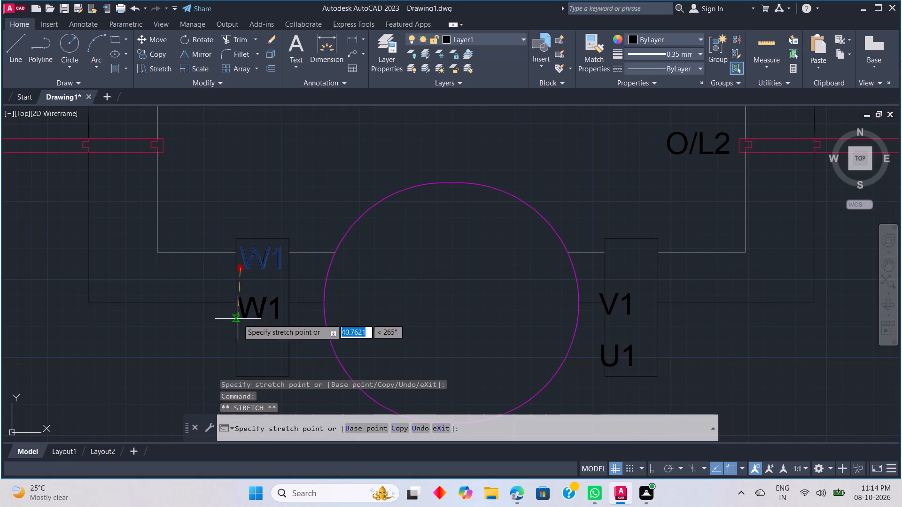
click(241, 317)
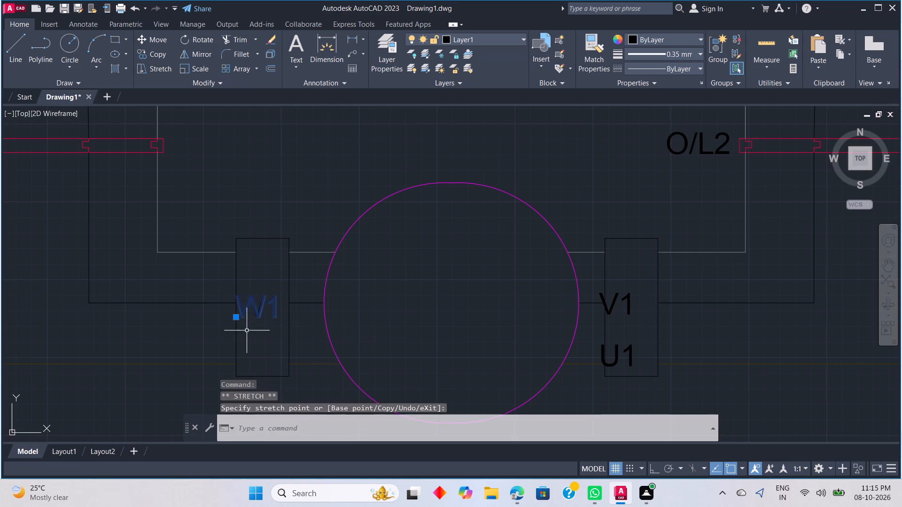
click(238, 318)
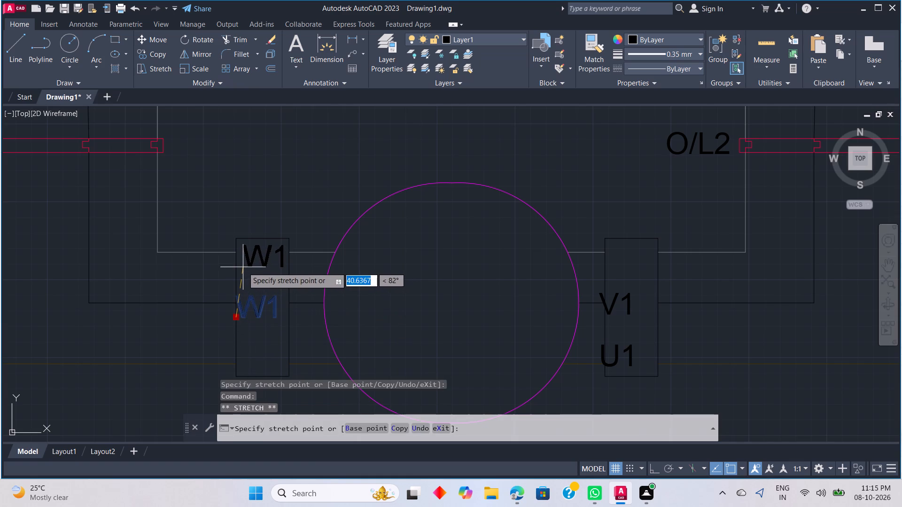
click(243, 267)
Copy the W1 label to the middle and bottom of the left-hand terminal rectangle.
right_click(262, 293)
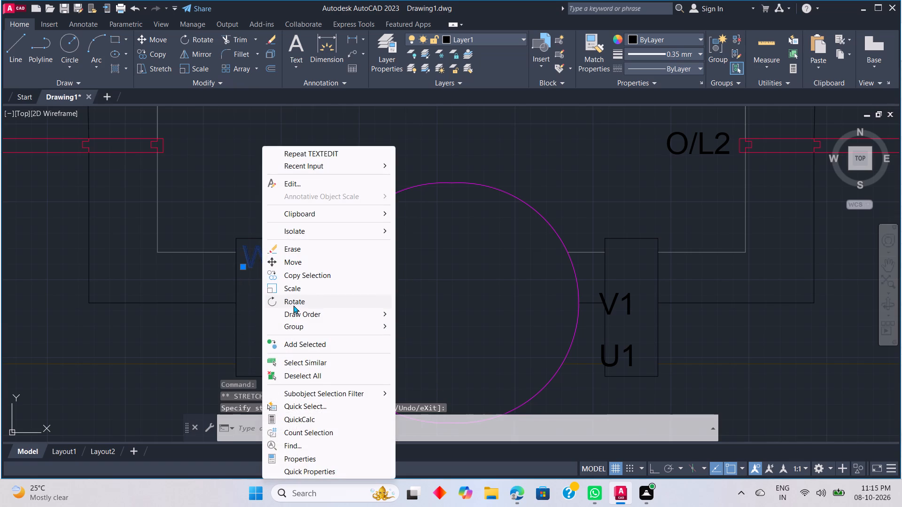
click(296, 272)
click(248, 267)
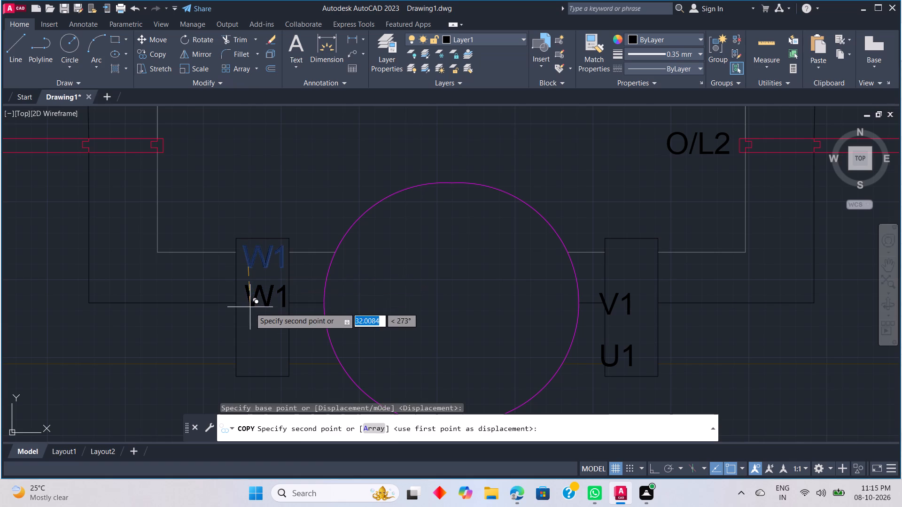
click(248, 316)
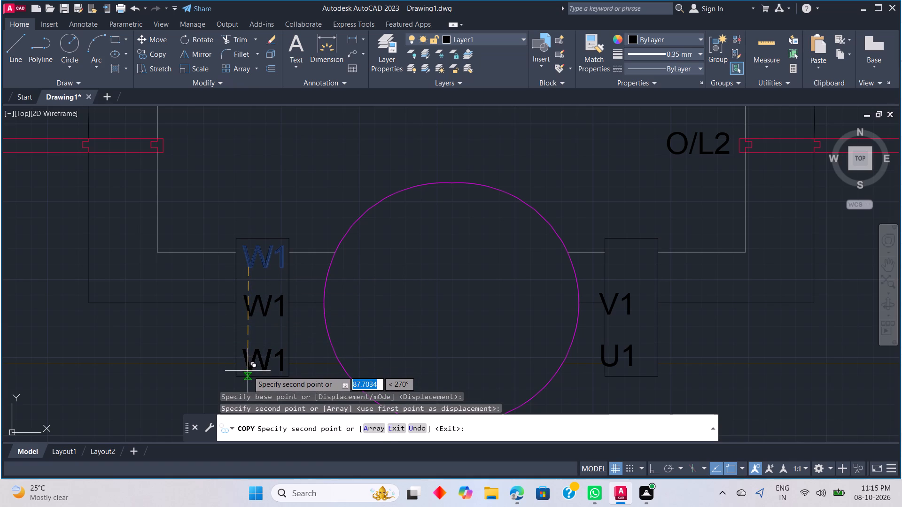
click(248, 371)
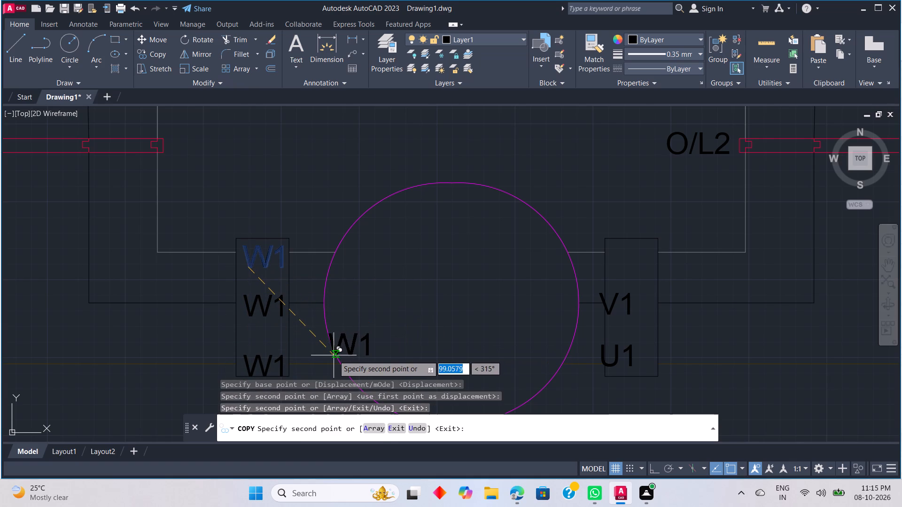
key(ctrl+z)
scroll(240, 369, up, 3)
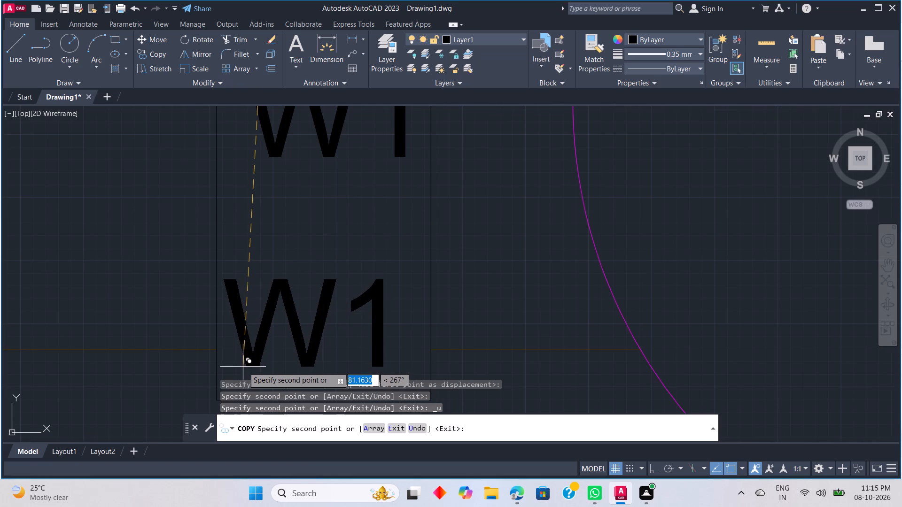
click(253, 376)
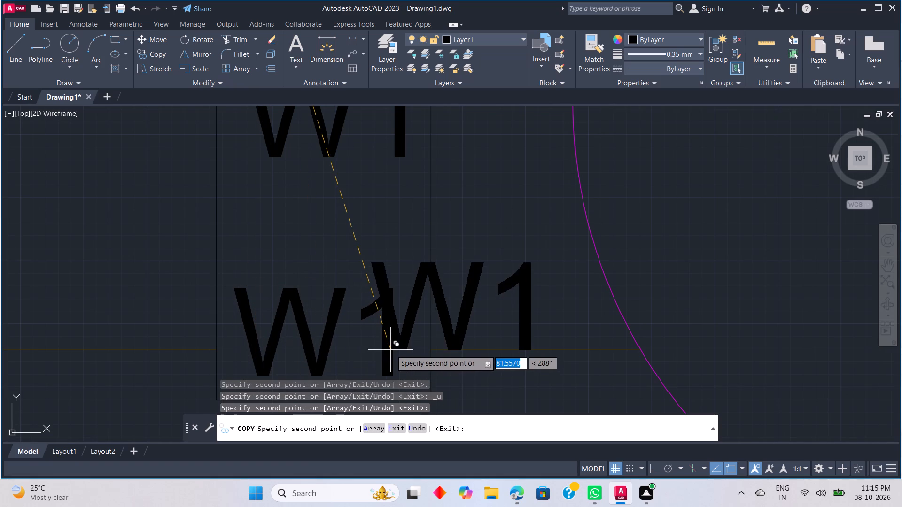
key(Escape)
scroll(391, 352, down, 3)
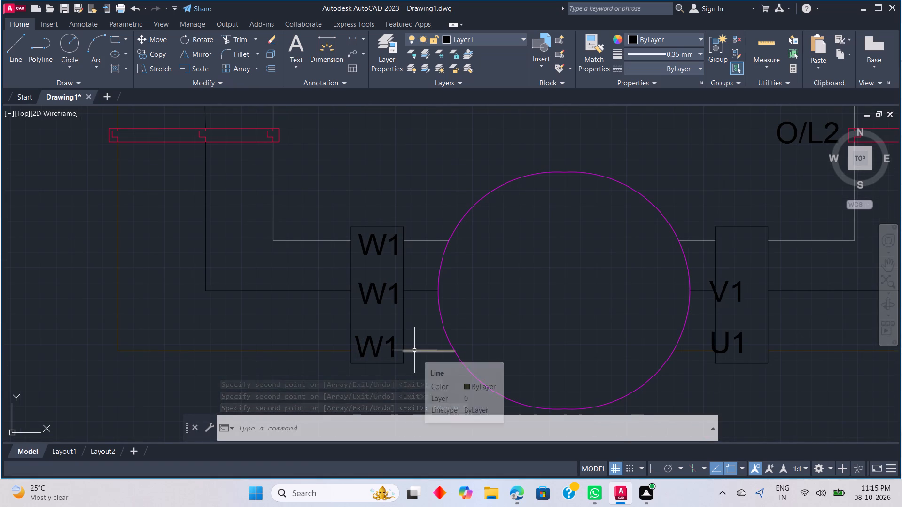
Copy the top W1 label from the left-hand terminal rectangle to the top of the right-hand one, above V1.
click(378, 247)
right_click(388, 252)
click(429, 280)
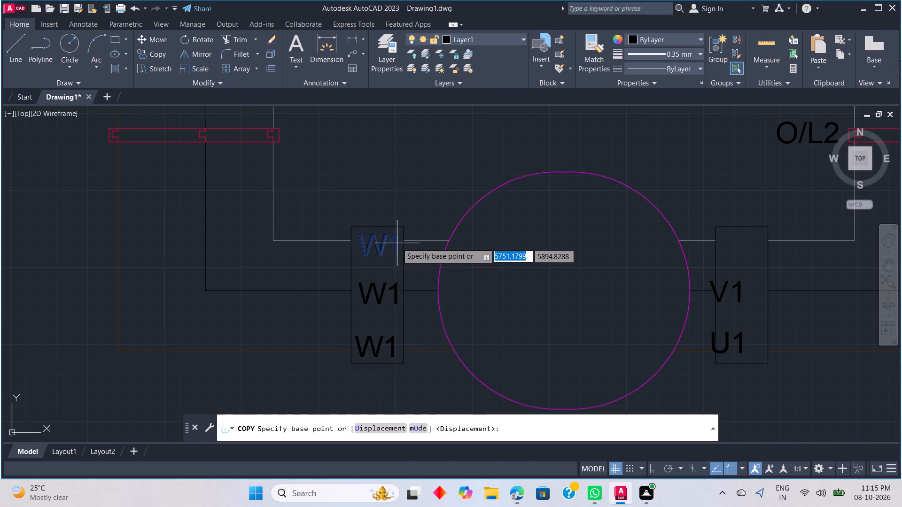
click(374, 235)
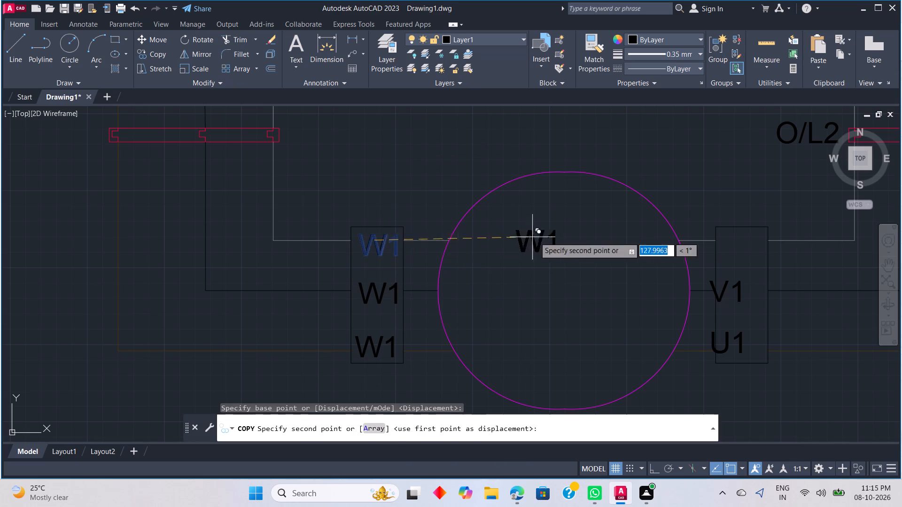
click(737, 248)
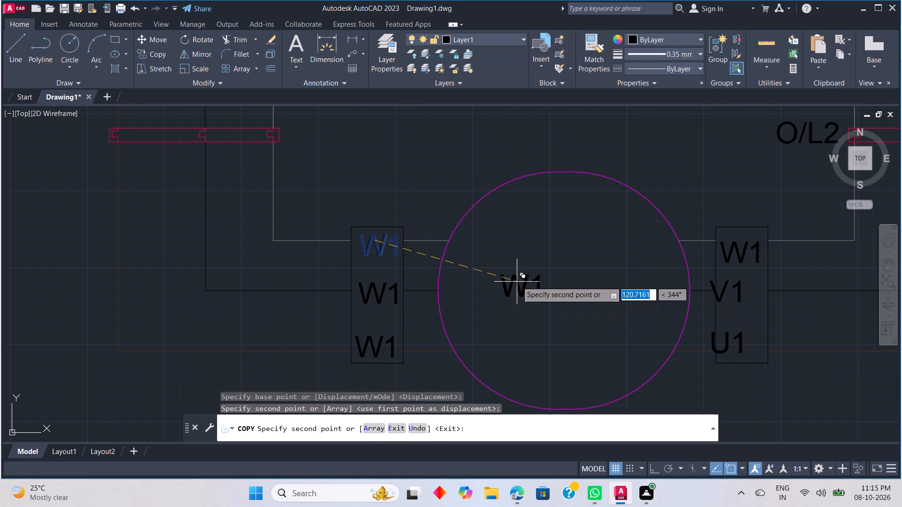
key(Escape)
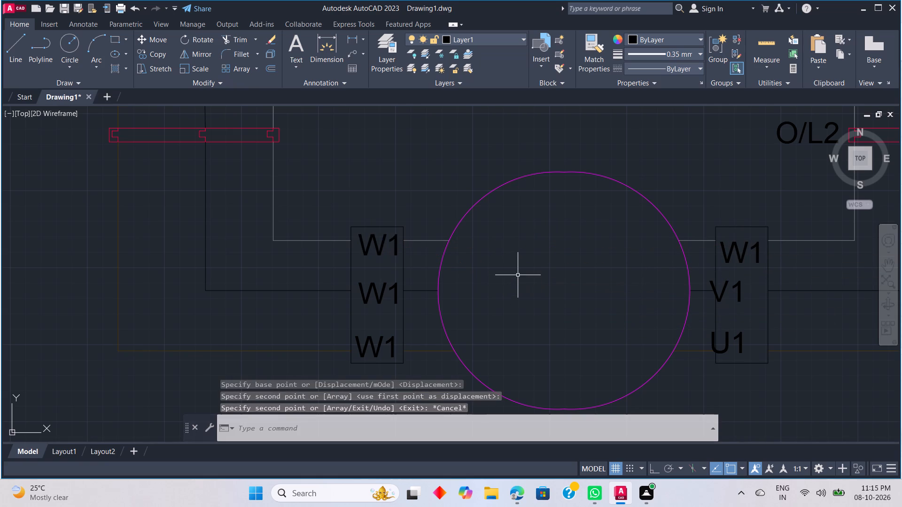
Change the top label in the left-hand terminal rectangle to W2.
double_click(398, 250)
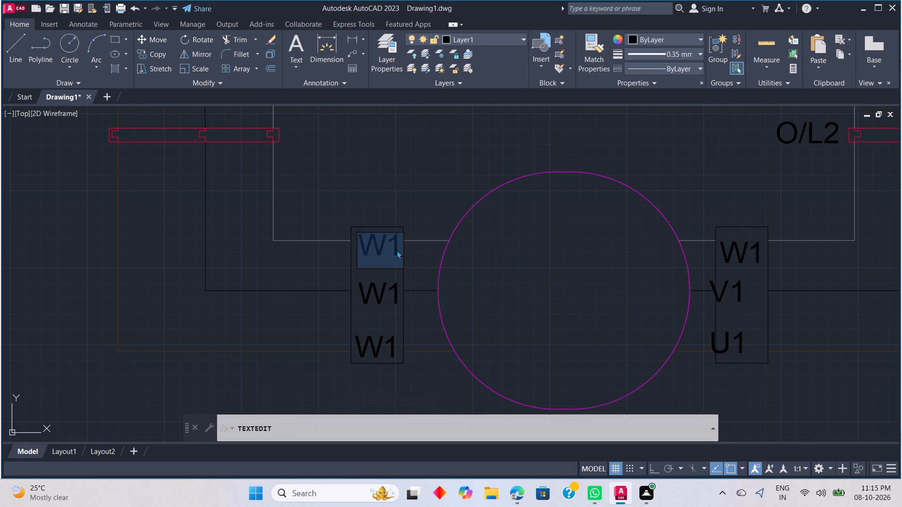
key(BackSpace)
text(W2)
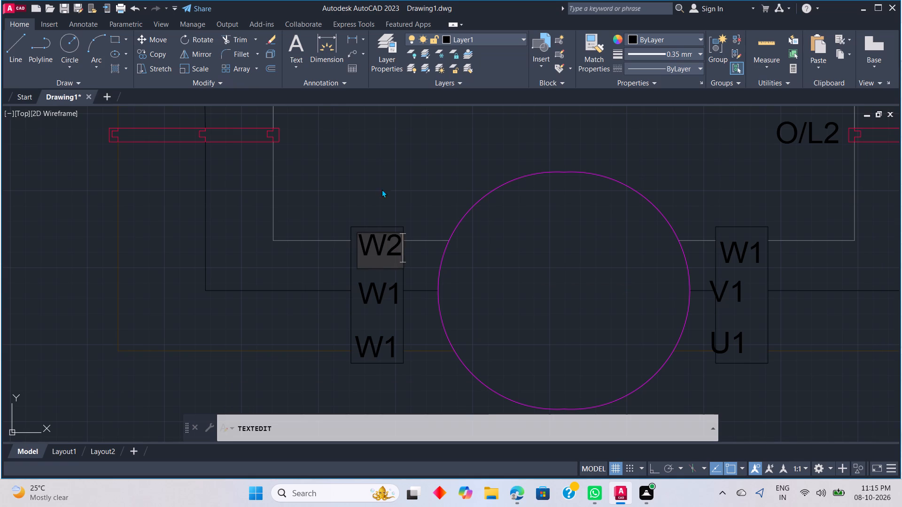
Change the middle label in the left-hand terminal rectangle to V2.
double_click(399, 296)
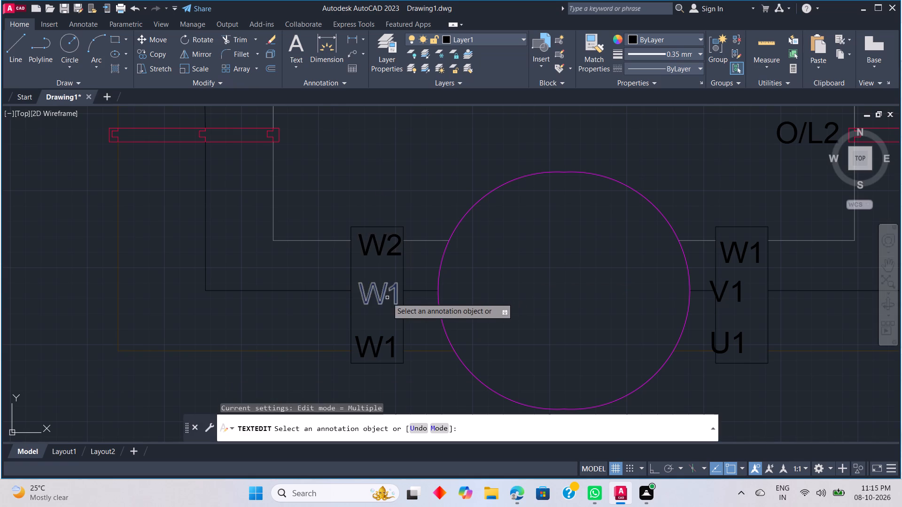
double_click(388, 298)
double_click(393, 296)
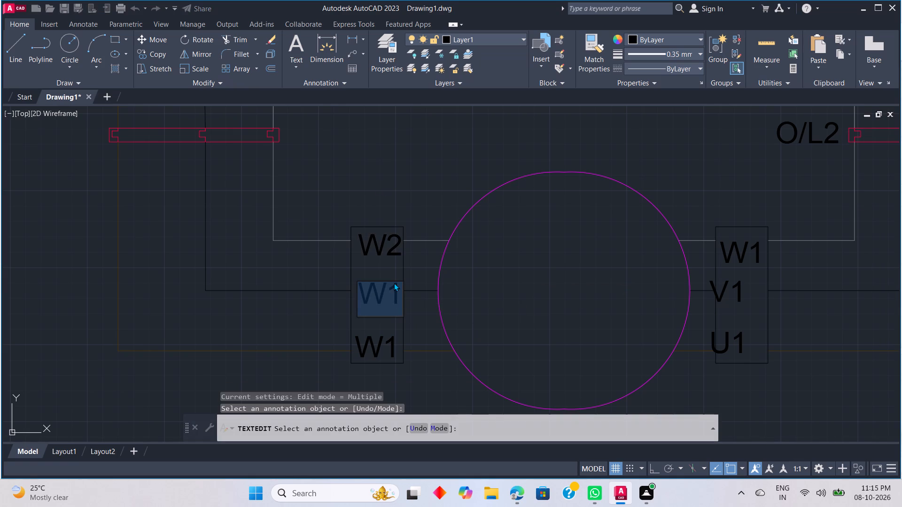
key(BackSpace)
text(V2)
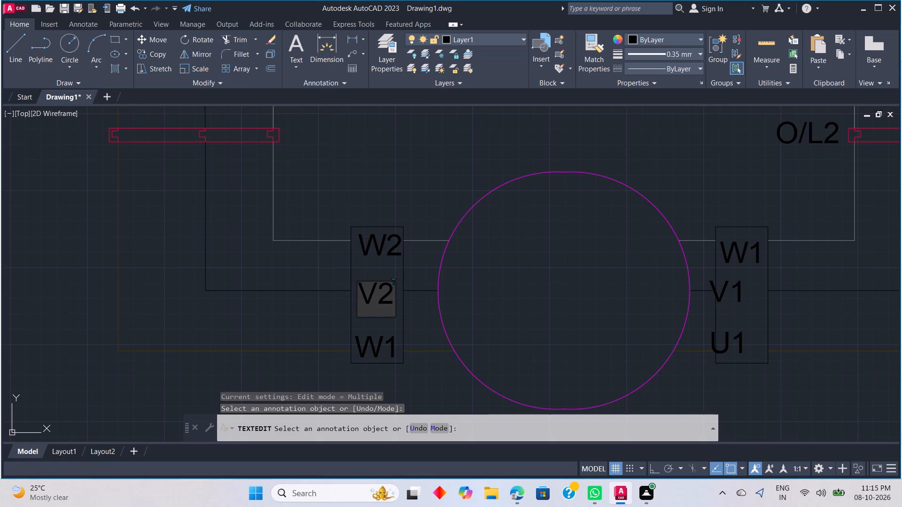
Change the bottom label in the left-hand terminal rectangle to U2 and finish text editing.
double_click(386, 347)
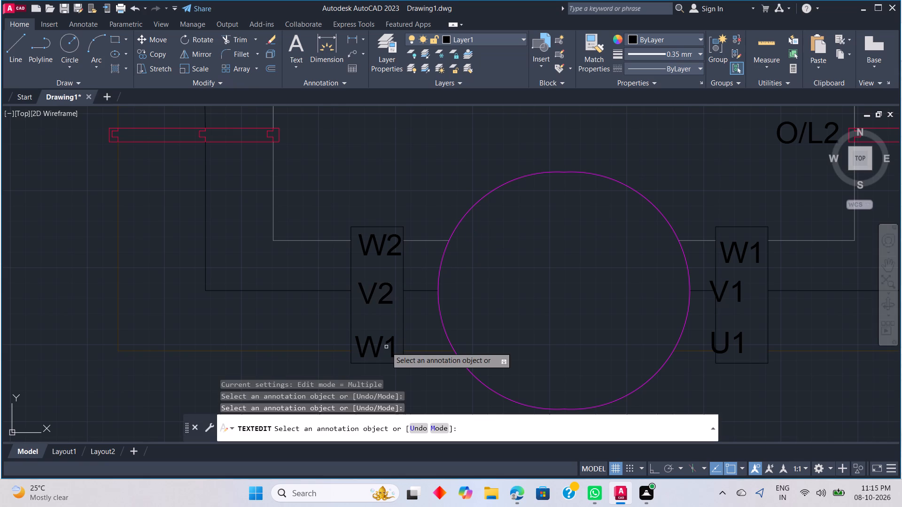
click(383, 346)
drag(381, 347, 365, 351)
click(371, 347)
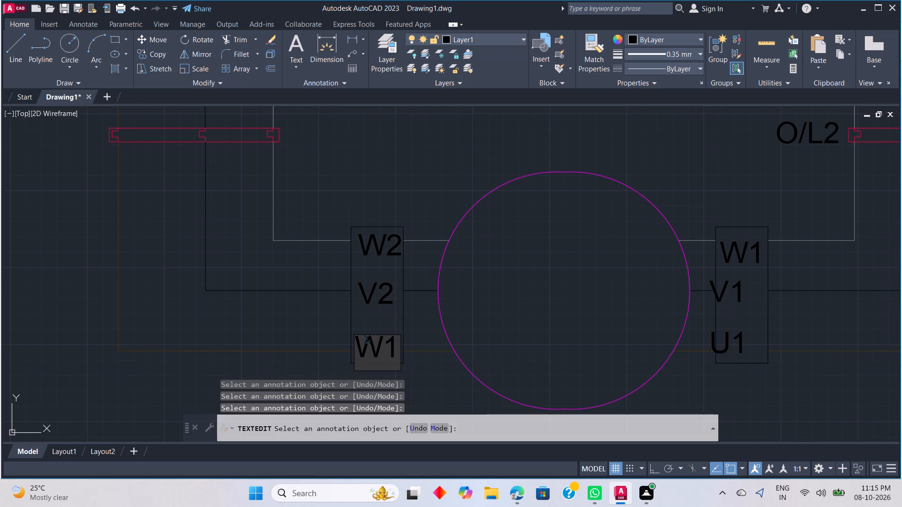
key(BackSpace)
text(U2)
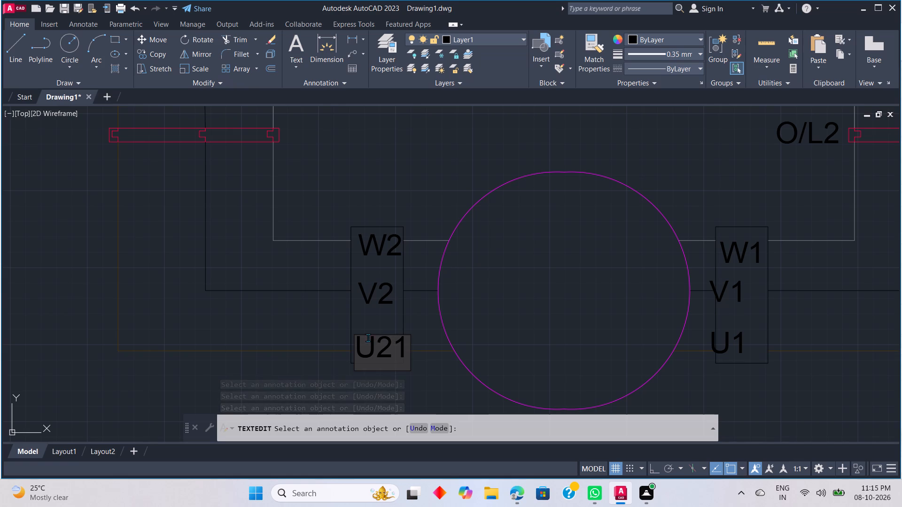
click(407, 351)
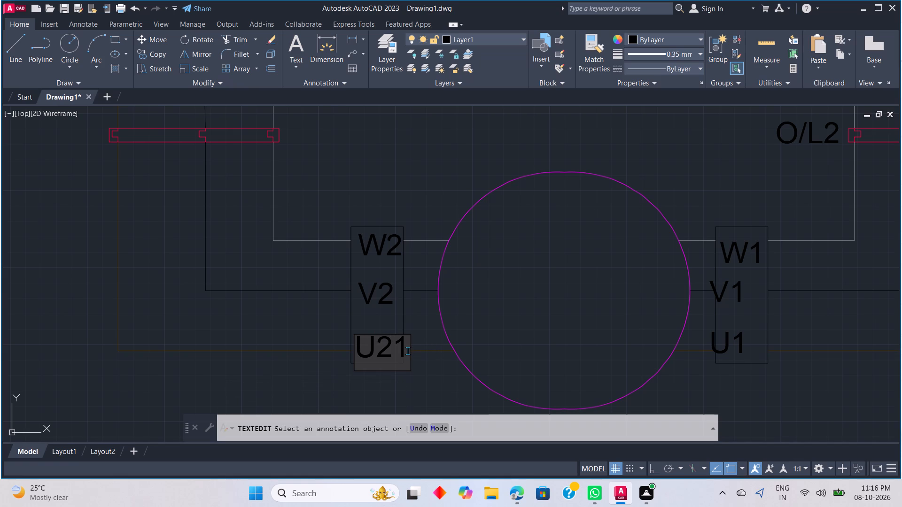
key(BackSpace)
click(388, 386)
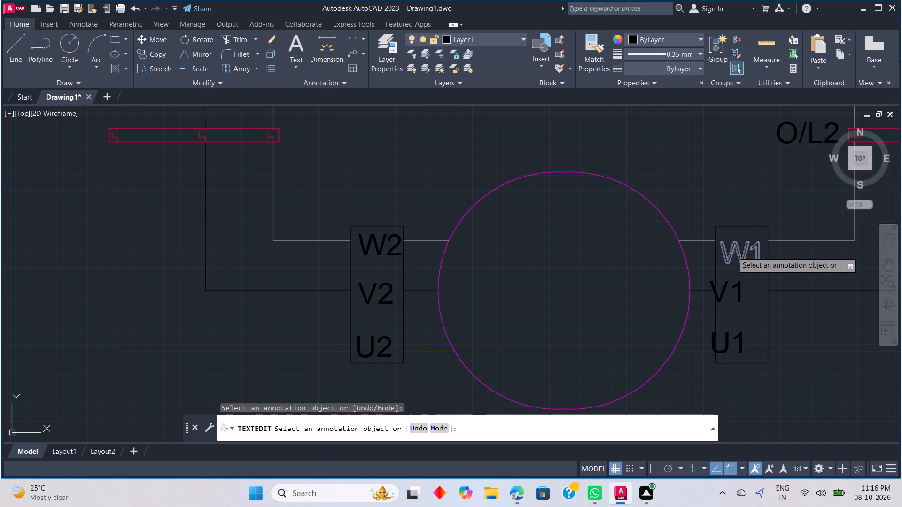
click(718, 299)
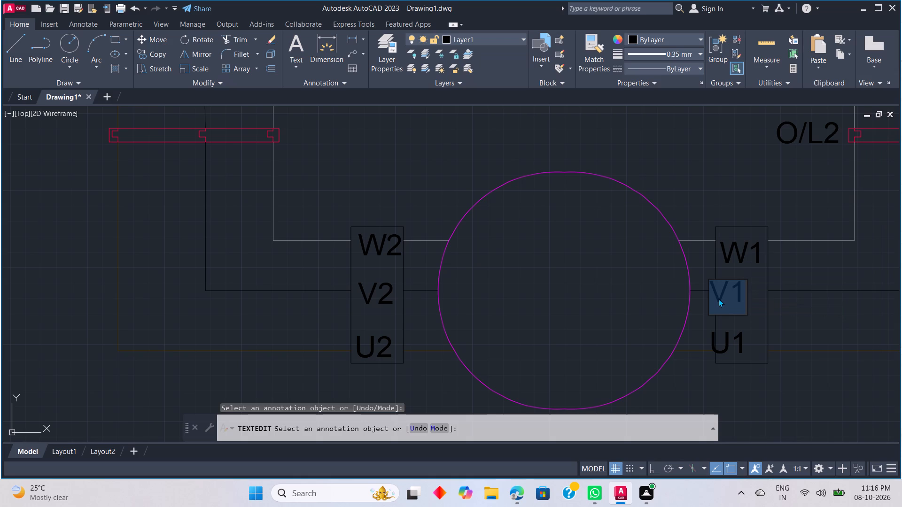
key(Escape)
key(Escape)
Shift the V1 label rightward so it sits fully inside the right-hand terminal rectangle, beneath W1.
click(718, 296)
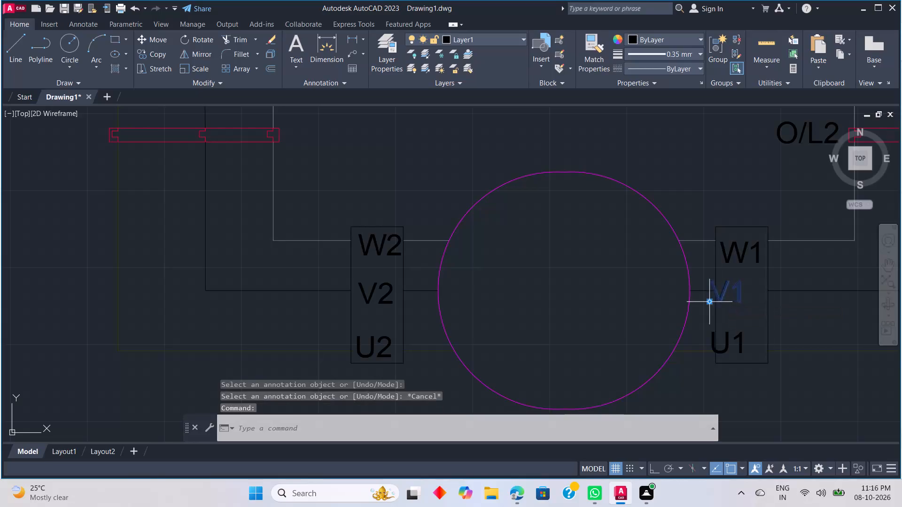
click(706, 303)
click(711, 302)
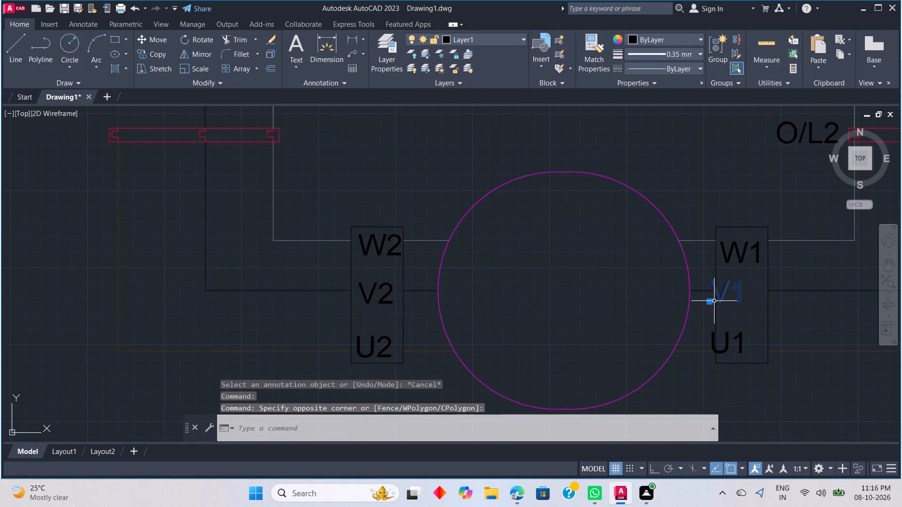
drag(708, 304, 725, 303)
click(725, 305)
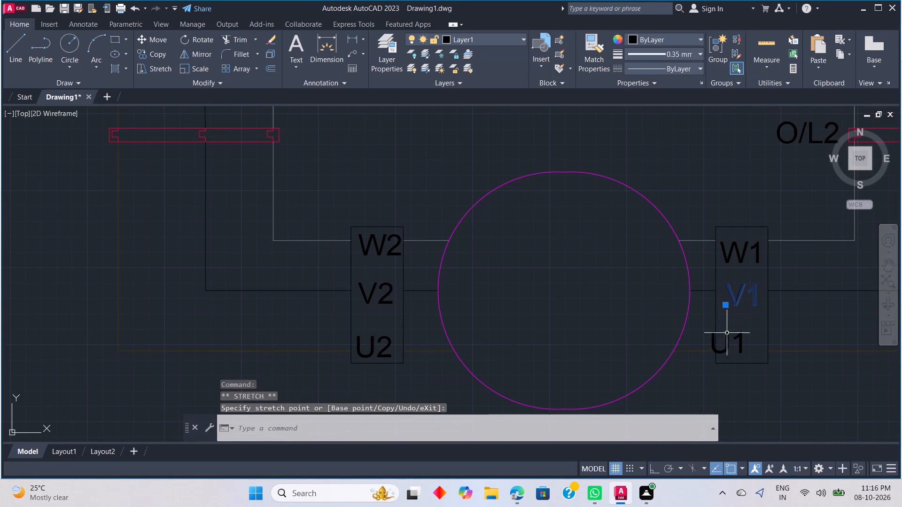
Shift the U1 label rightward so it sits fully inside the right-hand terminal rectangle, beneath V1.
click(726, 346)
key(Escape)
click(725, 346)
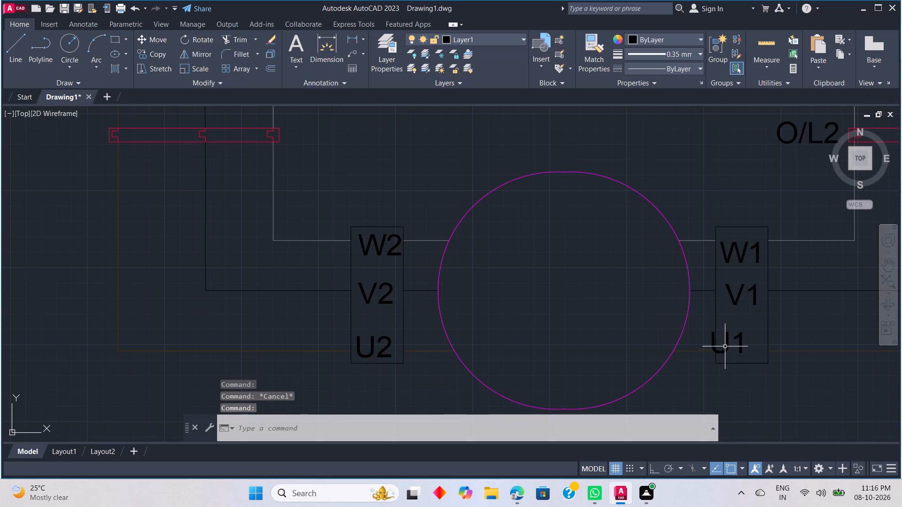
click(712, 353)
click(727, 349)
key(Escape)
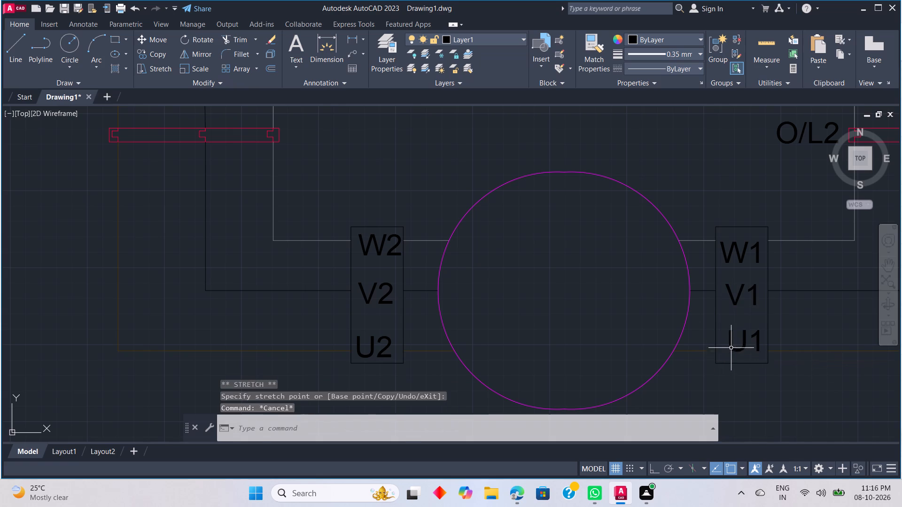
Start multiple copies of the W2 terminal label and place one just left of the red overload strip on the left-hand circuit.
scroll(734, 316, down, 2)
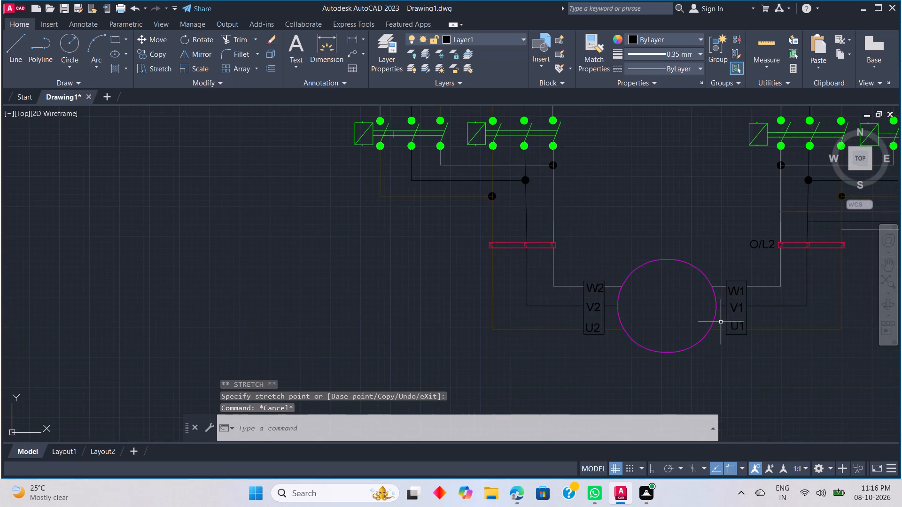
scroll(720, 330, down, 1)
scroll(721, 264, down, 1)
middle_drag(710, 268, 671, 279)
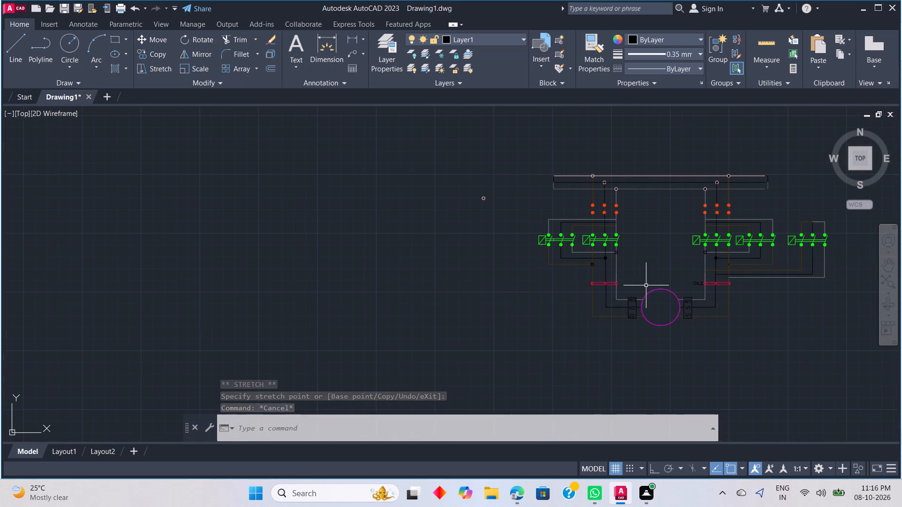
middle_drag(654, 279, 599, 285)
middle_drag(579, 287, 574, 287)
scroll(574, 285, up, 3)
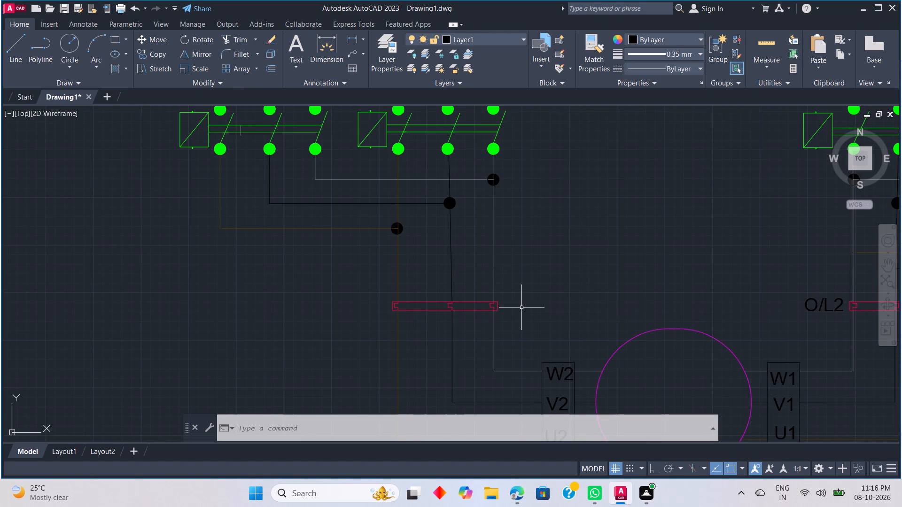
click(562, 378)
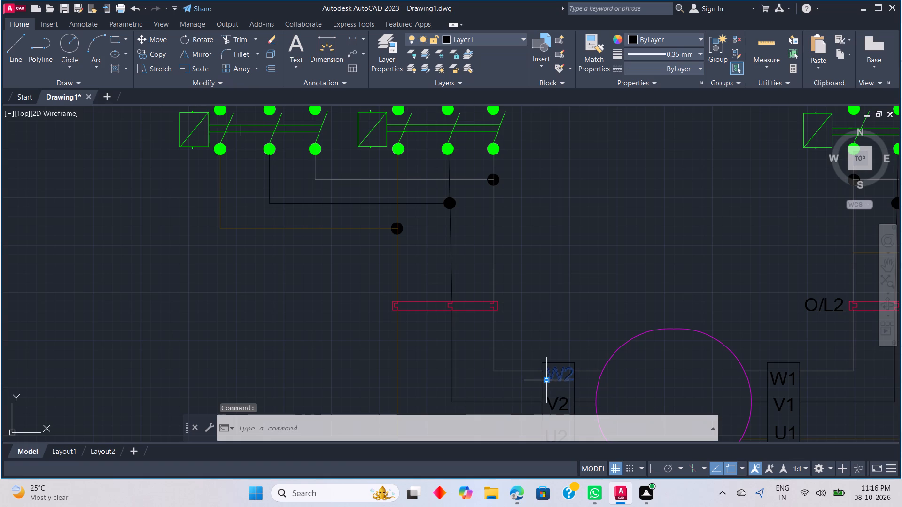
click(546, 379)
right_click(555, 376)
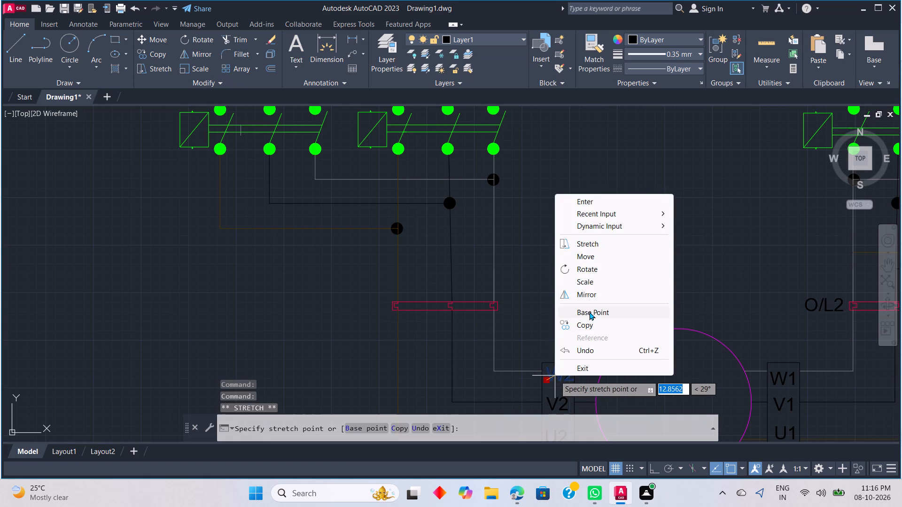
click(591, 323)
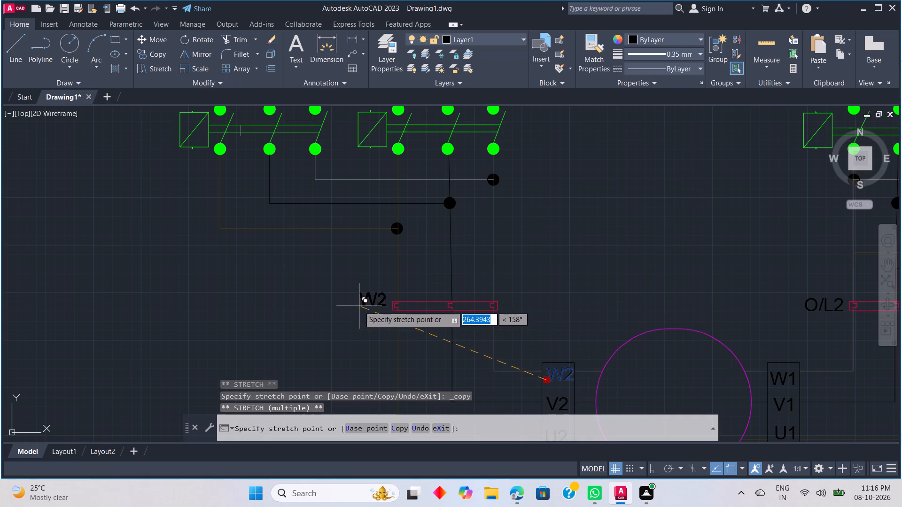
click(354, 313)
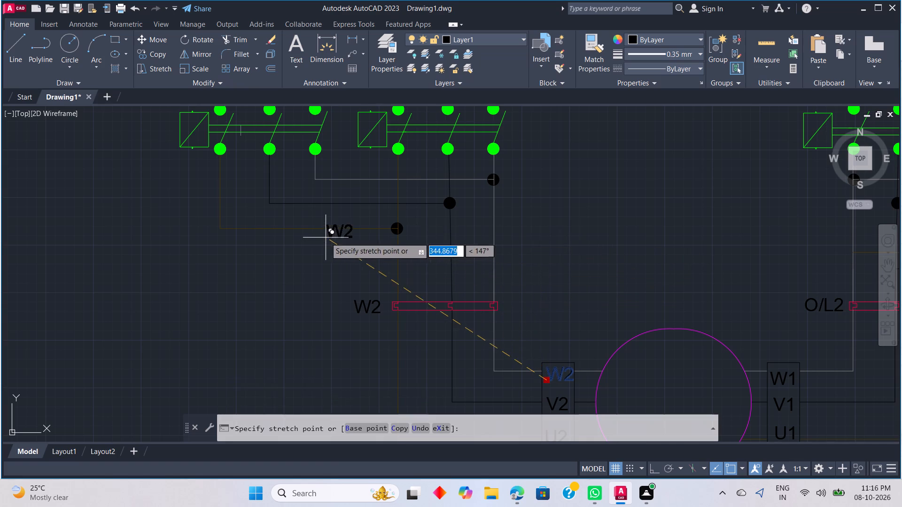
Place a W2 copy between the two left-hand contactors, just below their coils and above the horizontal wire.
middle_drag(326, 238, 316, 373)
scroll(317, 282, up, 1)
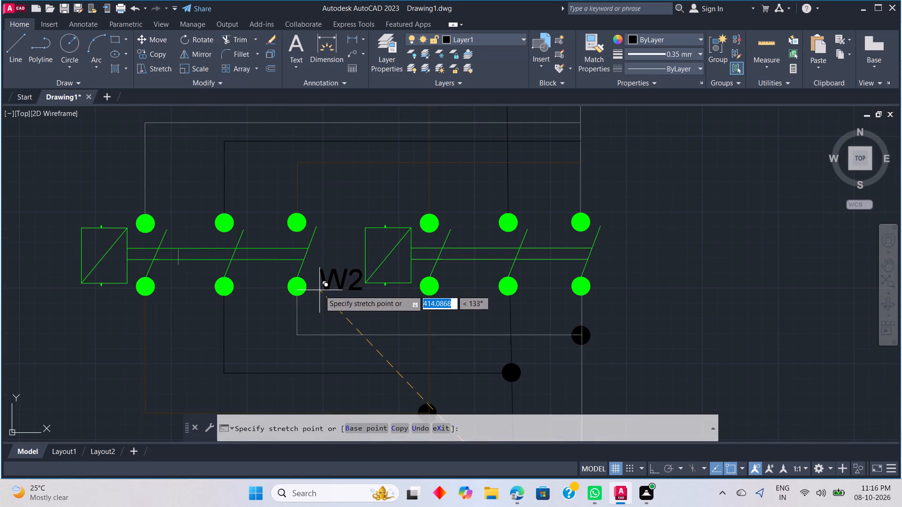
click(319, 327)
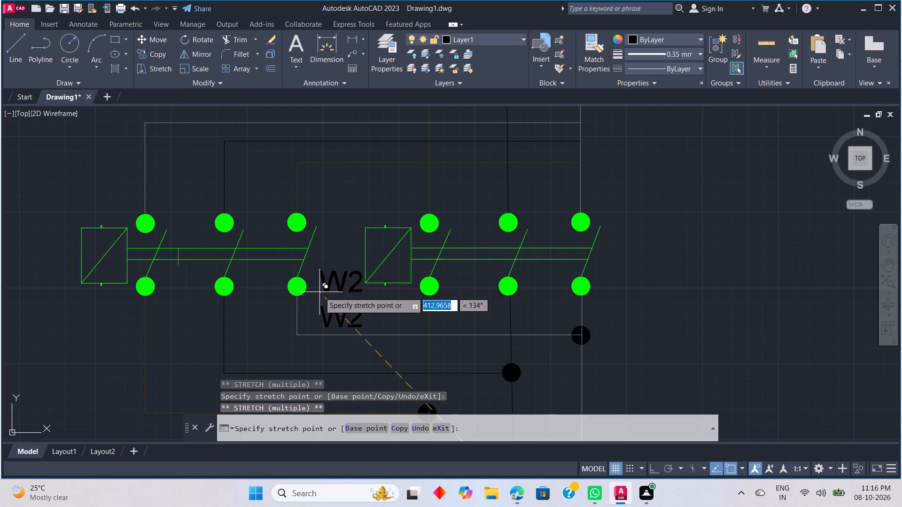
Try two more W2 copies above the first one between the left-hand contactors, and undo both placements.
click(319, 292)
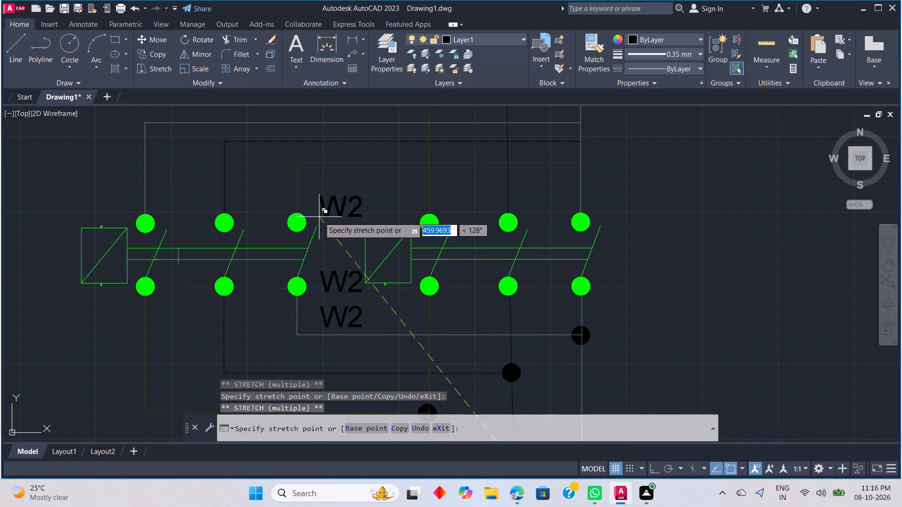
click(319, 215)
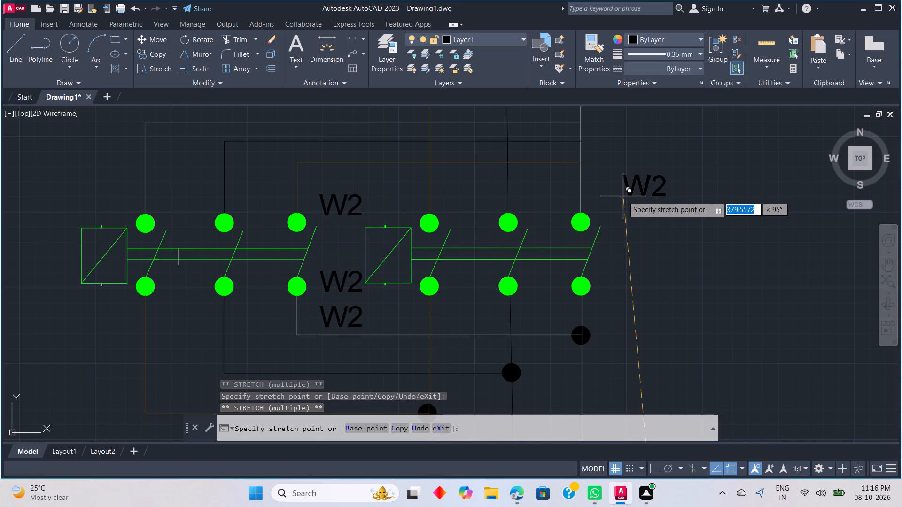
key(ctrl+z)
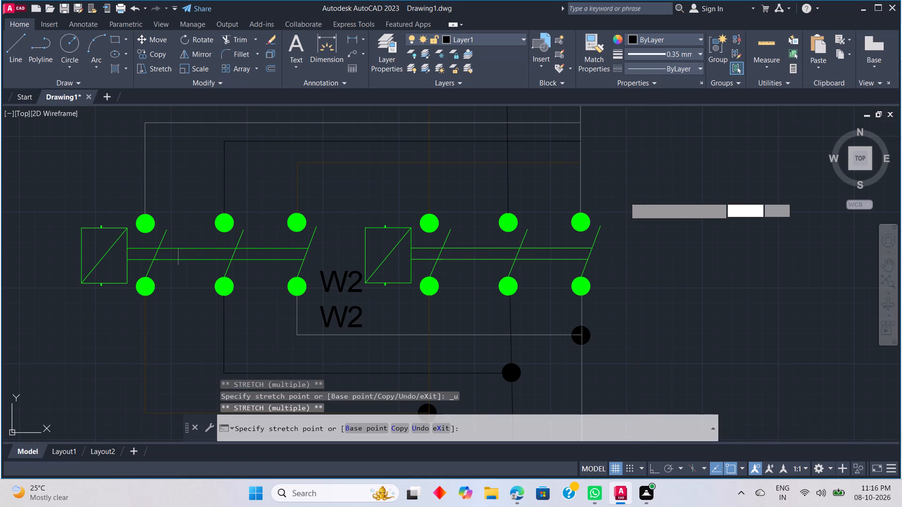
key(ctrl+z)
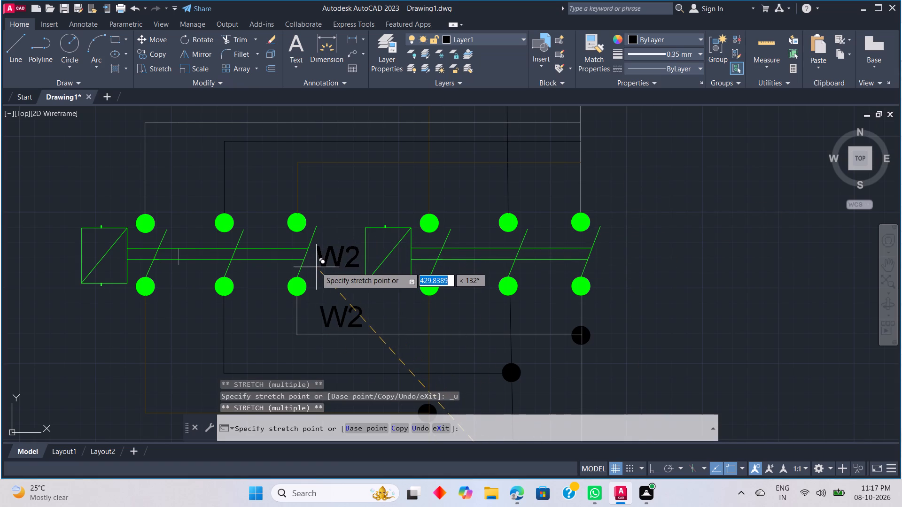
Place two more W2 copies between the left-hand contactors, one level with the coils and one above the contacts.
click(315, 269)
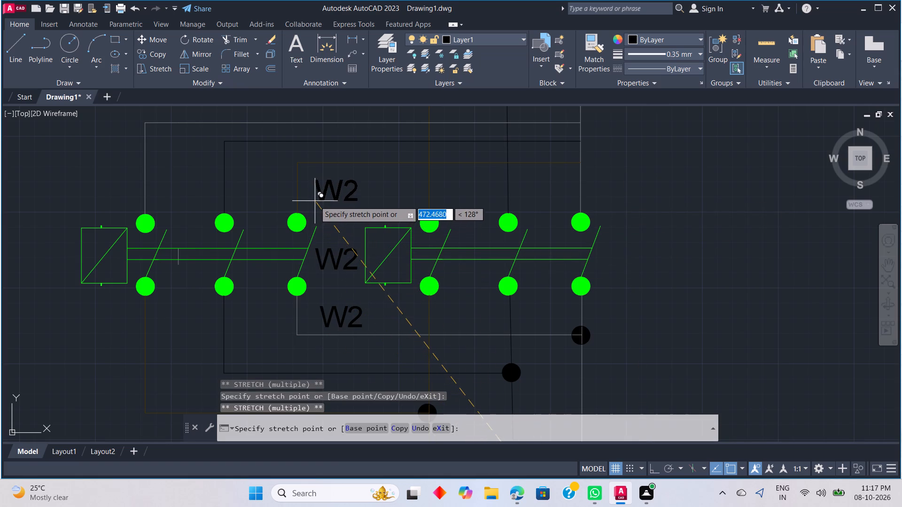
click(315, 201)
Place a W2 copy to the left of each orange contact group, on the right-hand and left-hand circuits.
scroll(675, 220, down, 2)
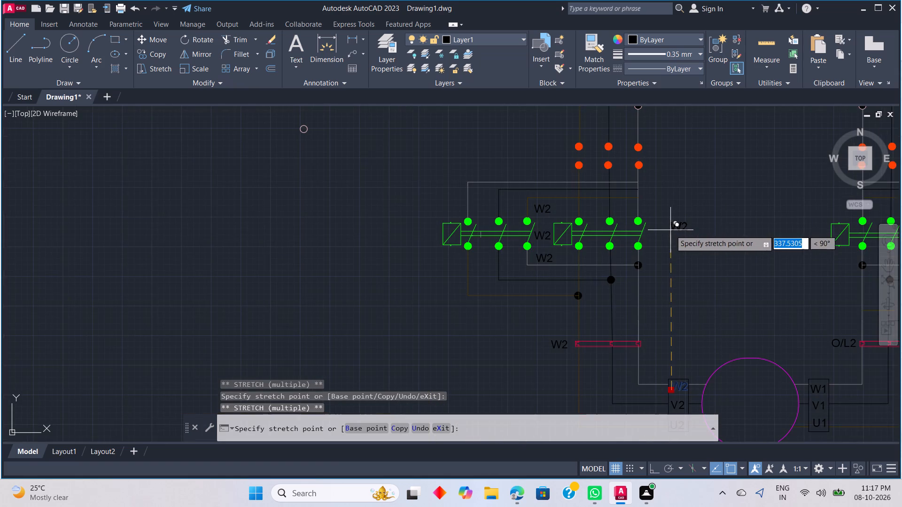
middle_drag(670, 230, 522, 238)
middle_click(522, 238)
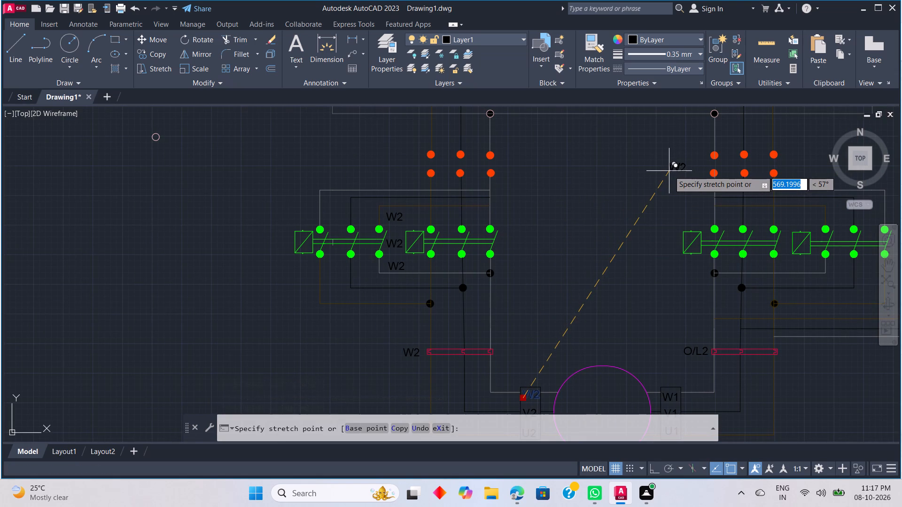
middle_drag(669, 170, 517, 213)
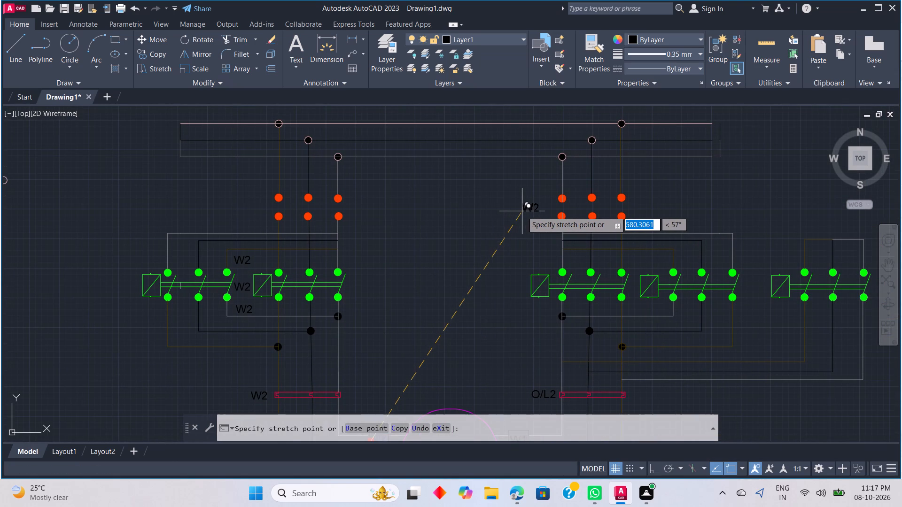
click(516, 213)
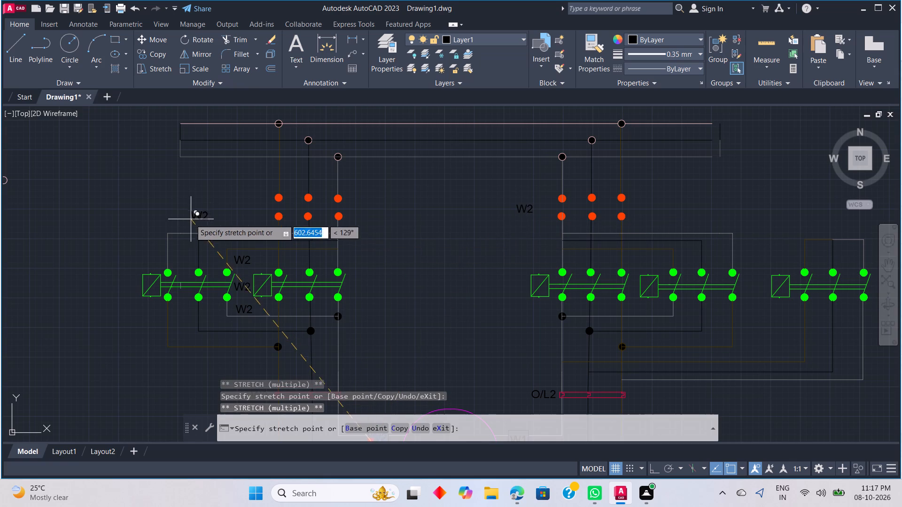
click(237, 213)
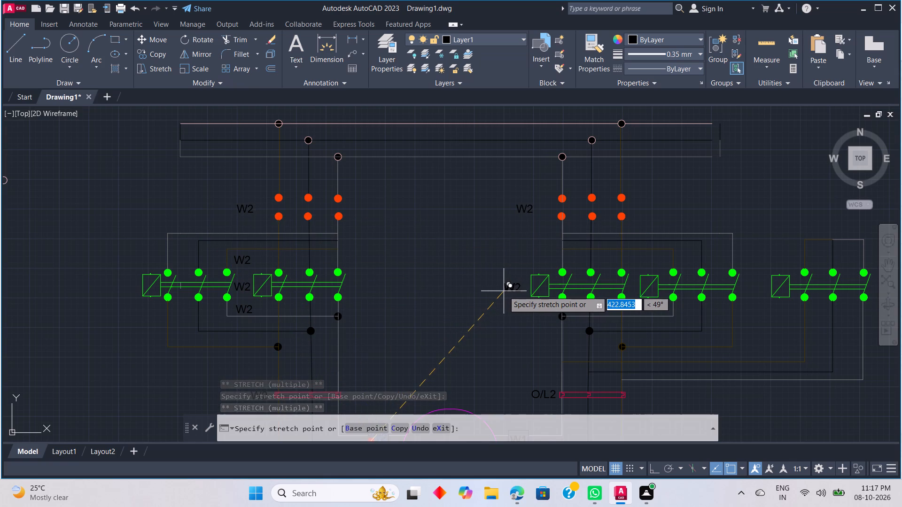
Place one W2 copy left of the leftmost contactor's coil and three stacked left of the first right-hand contactor's coil.
click(502, 292)
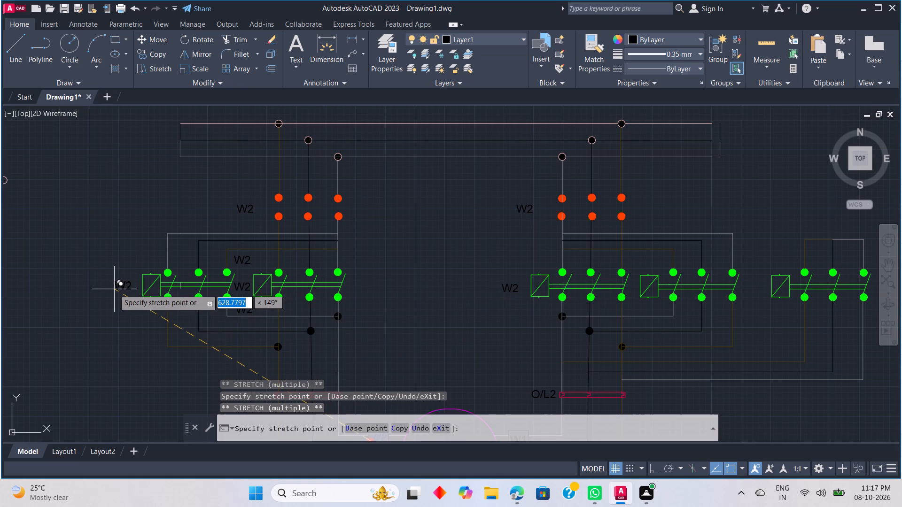
click(112, 289)
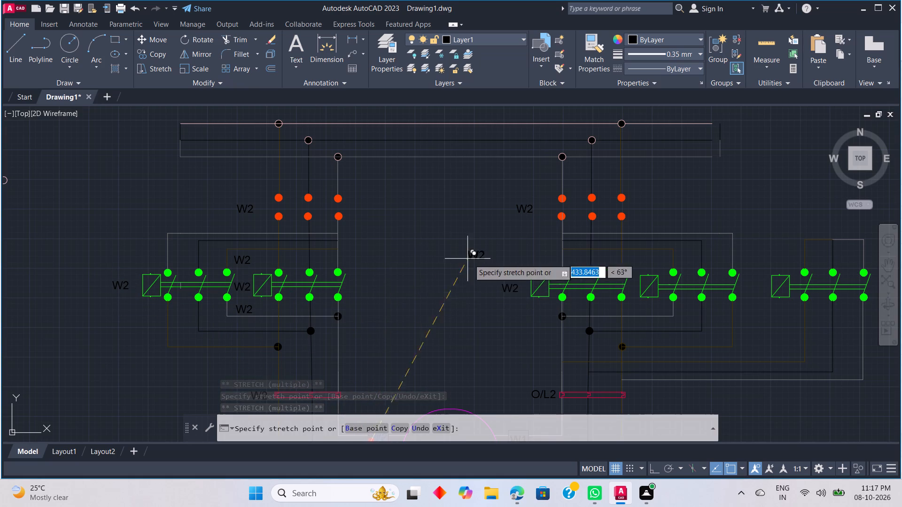
click(502, 267)
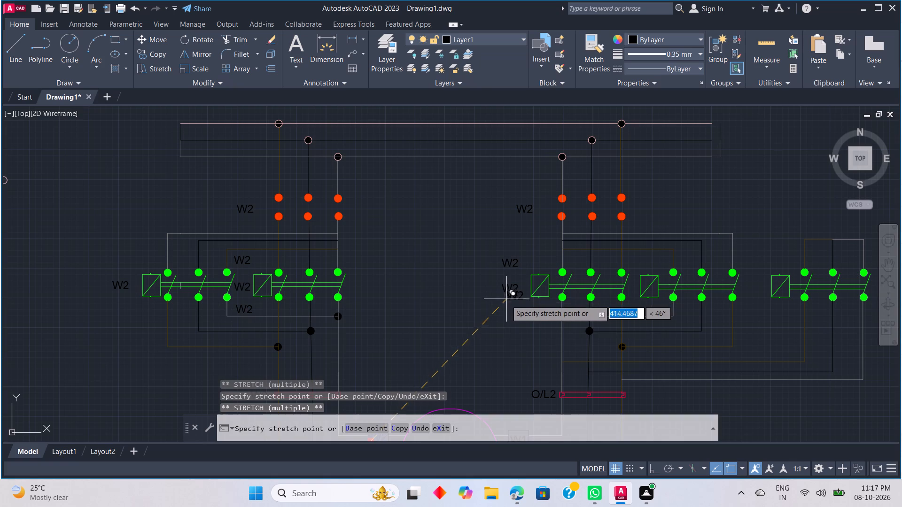
click(505, 318)
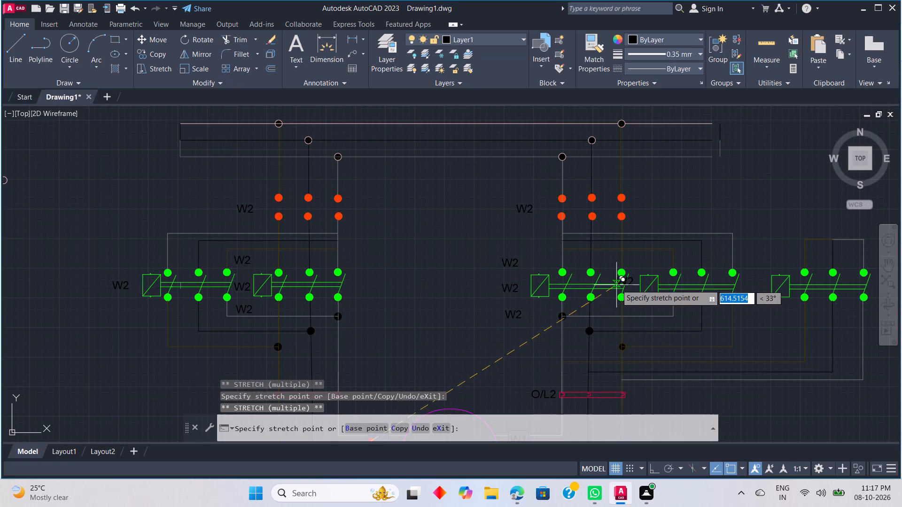
Place three W2 copies between the first and second right-hand contactors: level with the coil, above the contacts and below them.
scroll(640, 295, up, 2)
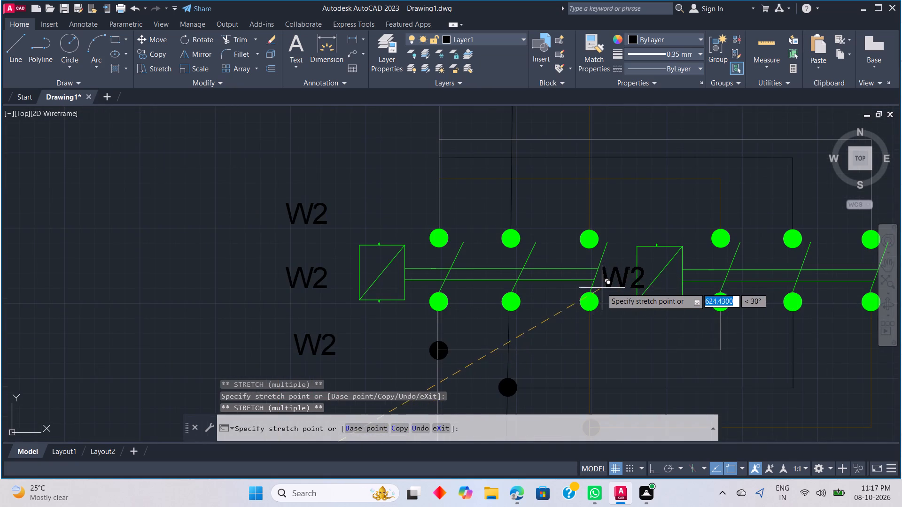
scroll(601, 287, up, 2)
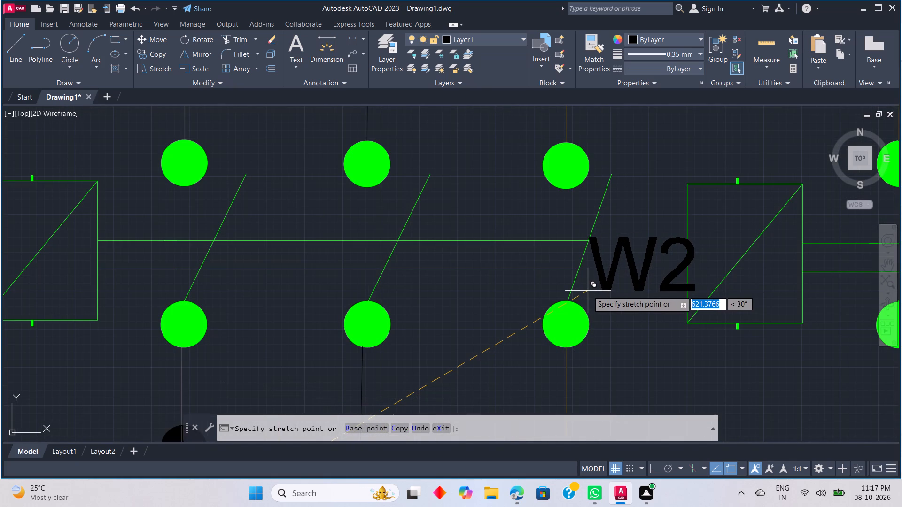
click(588, 291)
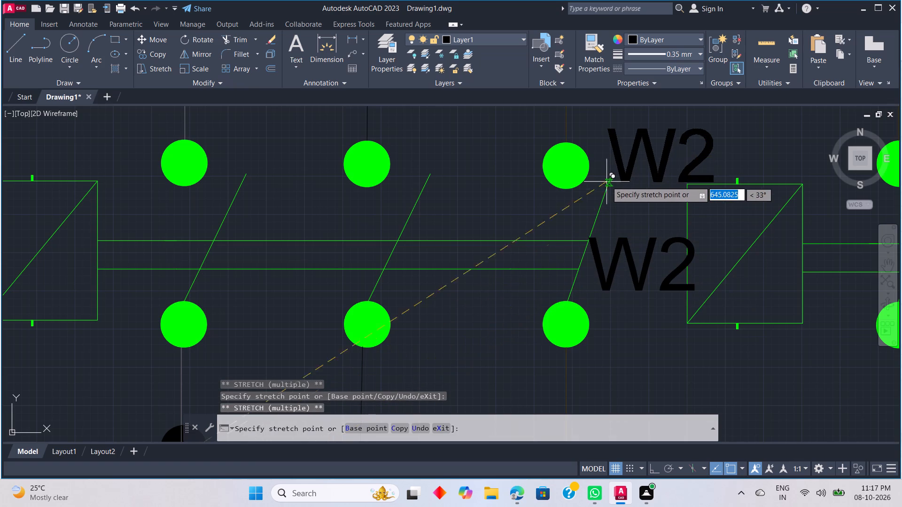
middle_drag(602, 161, 604, 180)
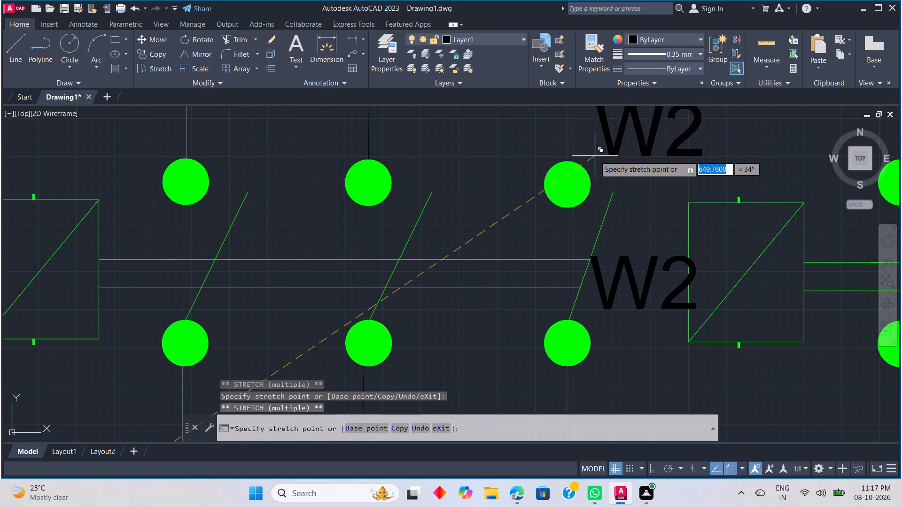
middle_click(595, 156)
middle_drag(595, 156, 594, 192)
middle_click(594, 192)
scroll(621, 236, up, 2)
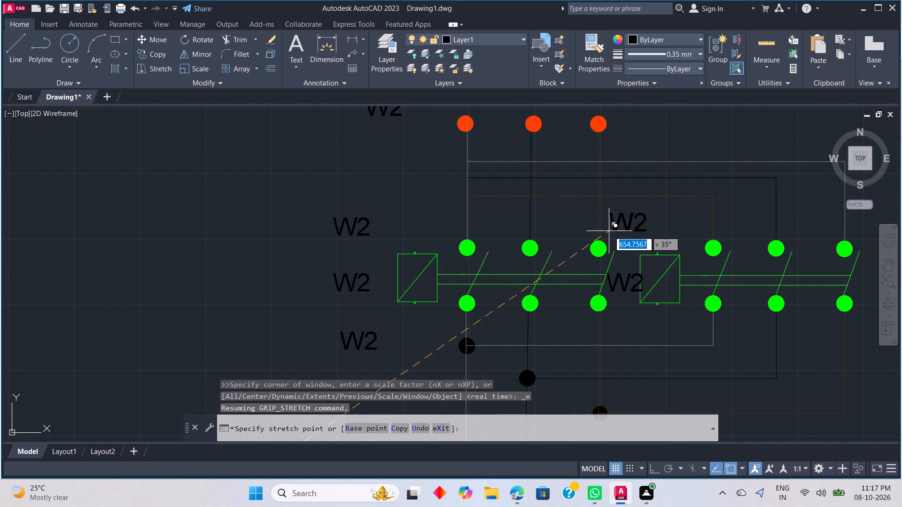
click(608, 231)
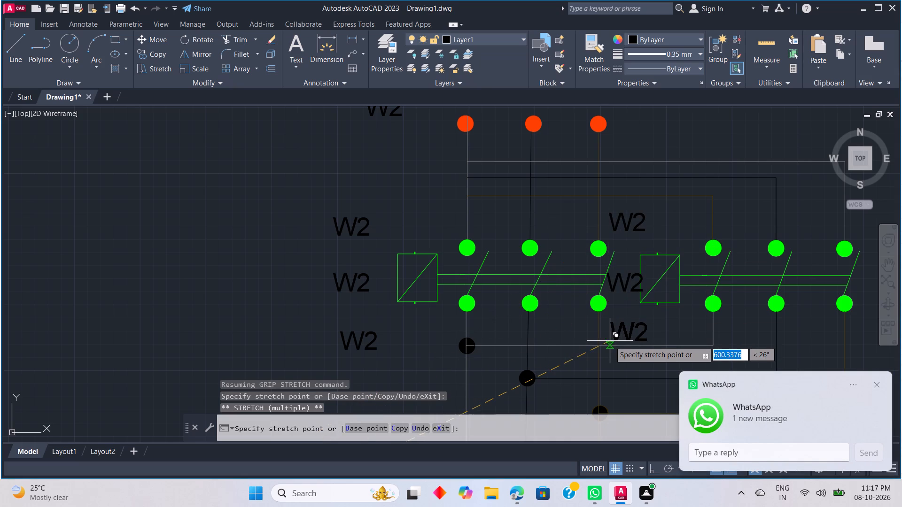
click(609, 338)
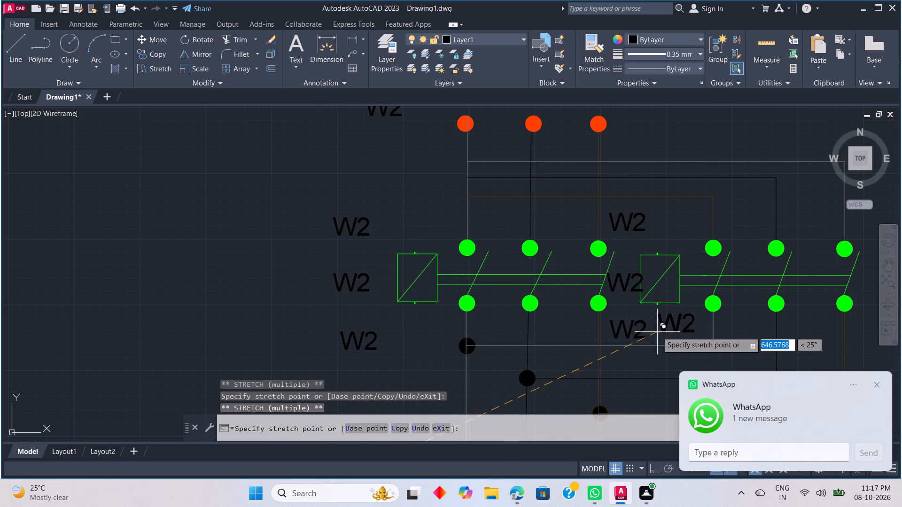
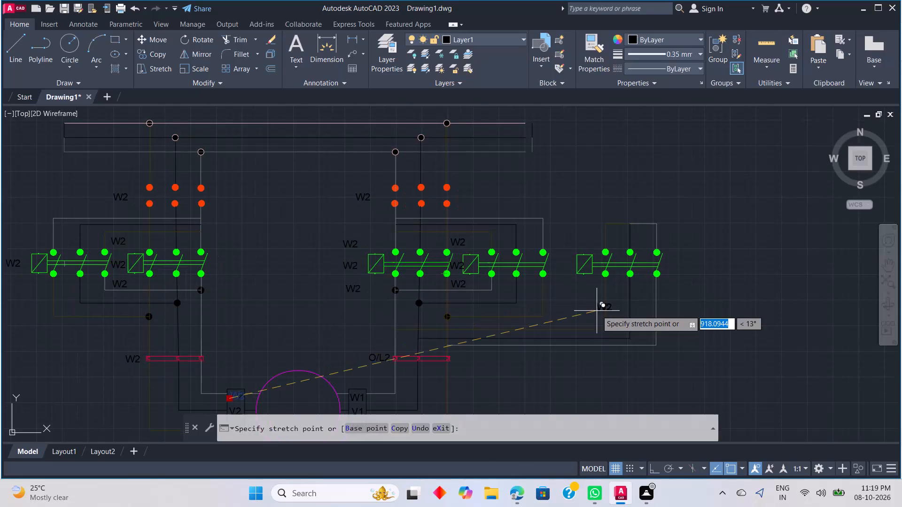
Place a W2 copy beside the rightmost contactor, just below its coil.
scroll(581, 304, up, 1)
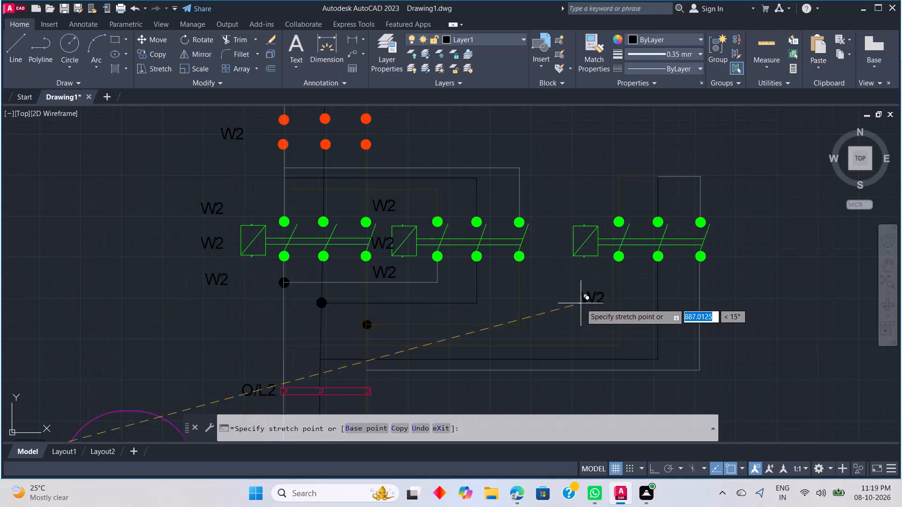
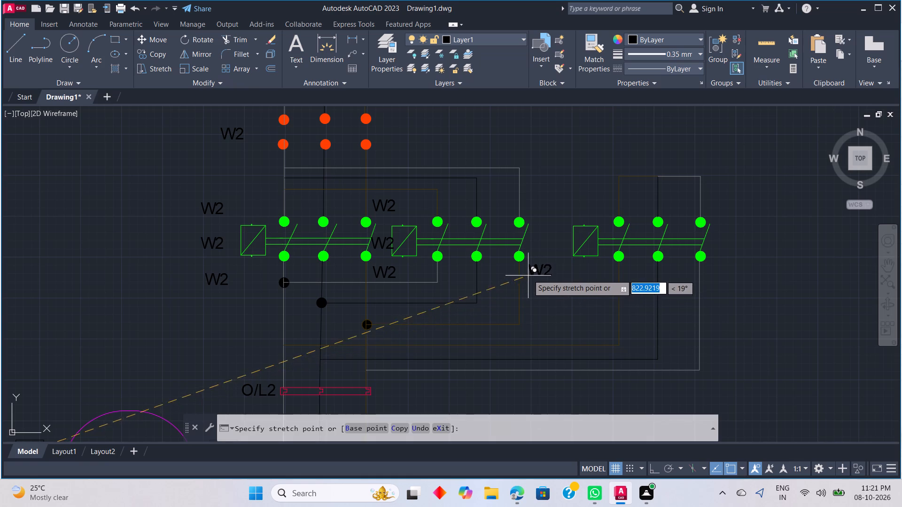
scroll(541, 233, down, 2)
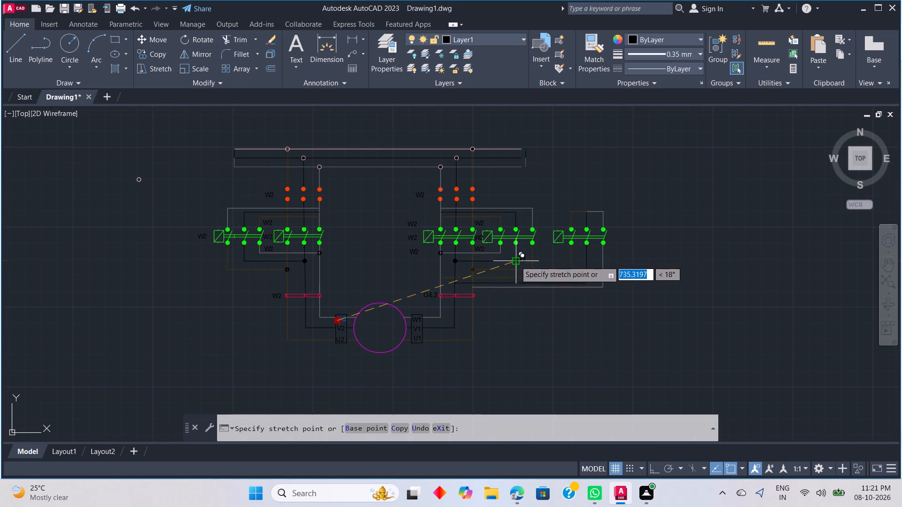
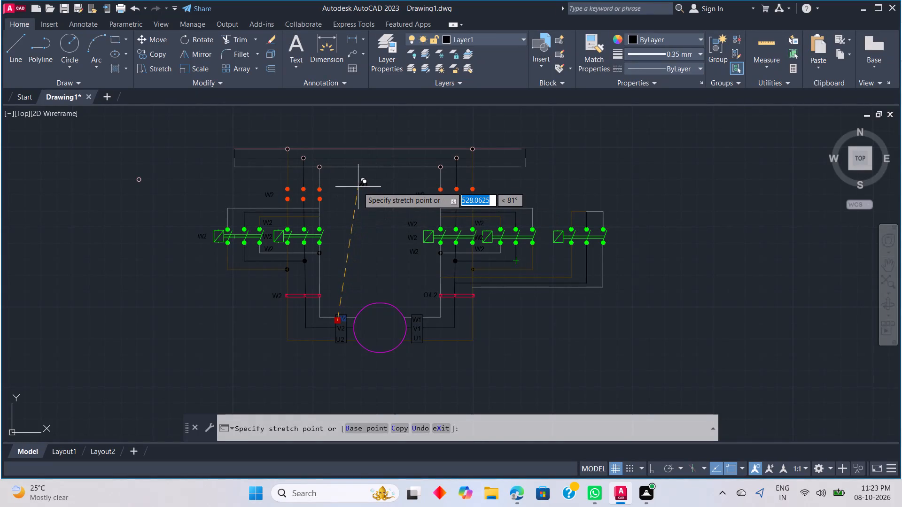
Place copies of the W2 label above and below the leftmost contactor's existing one, and three stacked beside the rightmost contactor's coil.
click(195, 223)
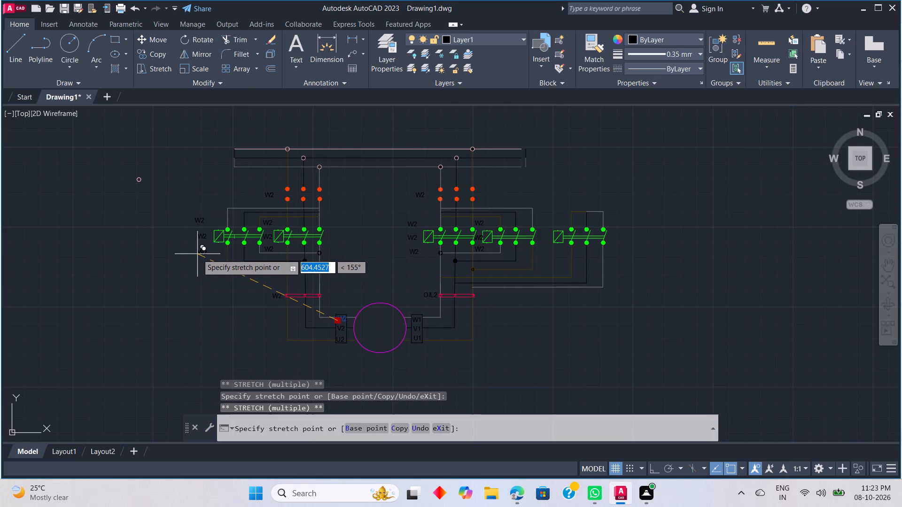
click(198, 257)
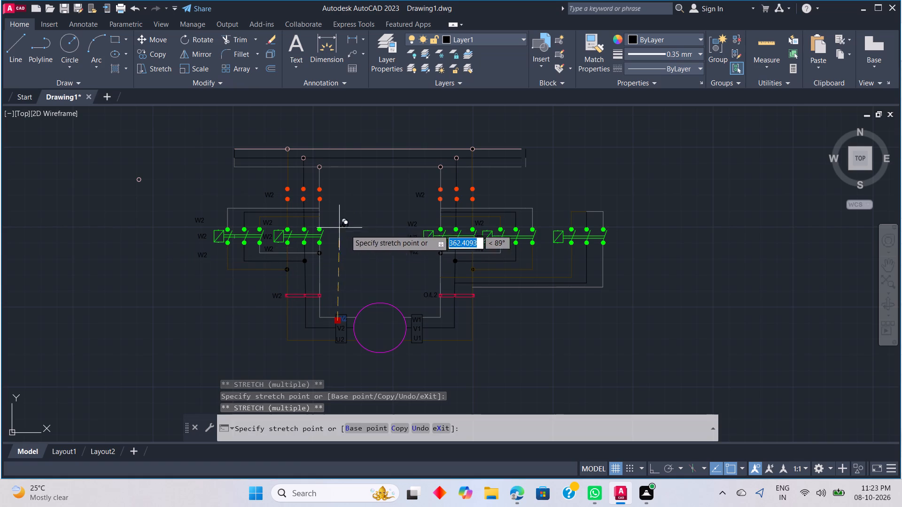
scroll(552, 240, up, 2)
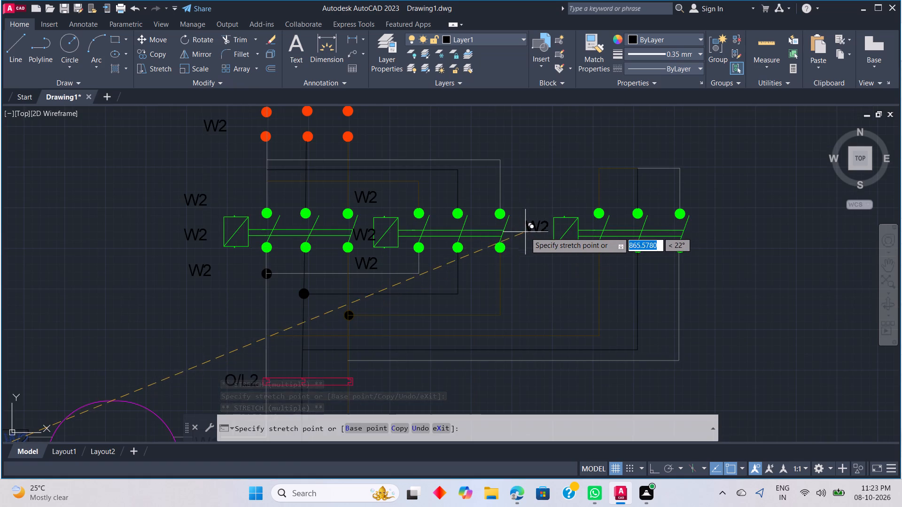
click(521, 237)
click(521, 206)
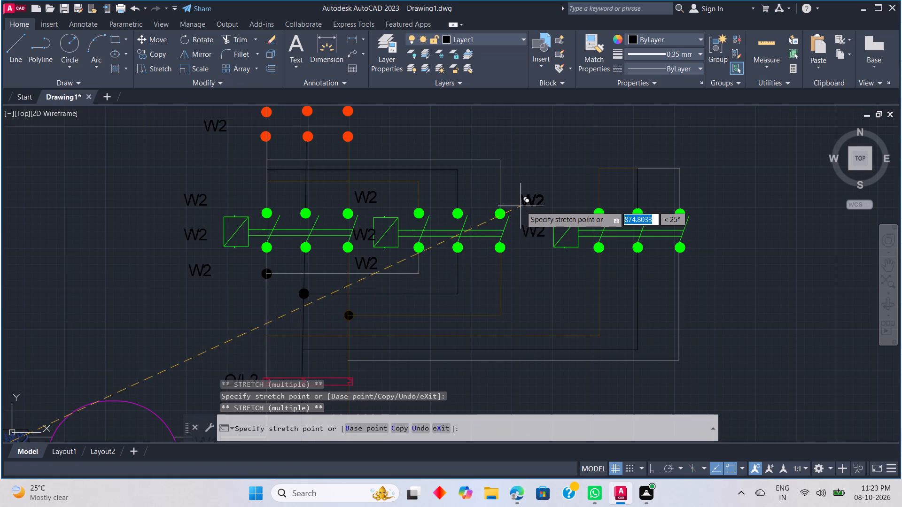
click(525, 263)
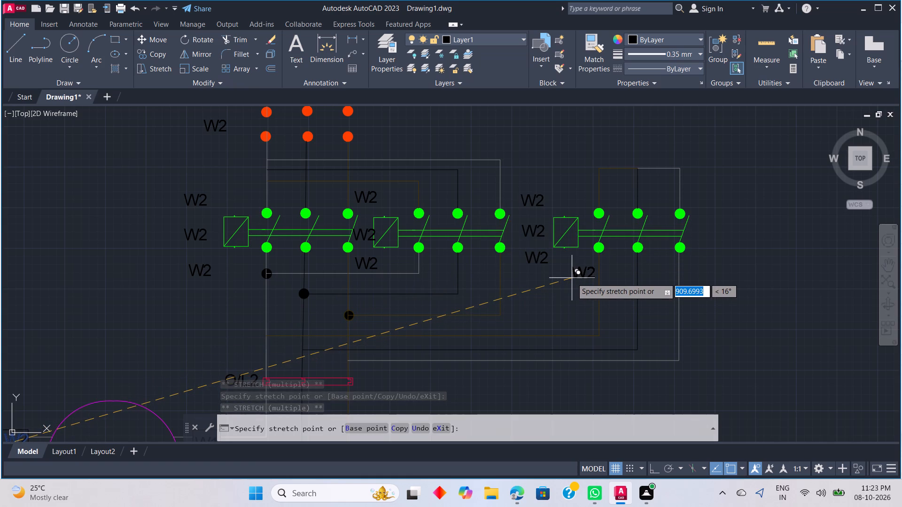
Place three stacked copies of the W2 label inside the motor circle and finish copying.
middle_drag(233, 353, 264, 293)
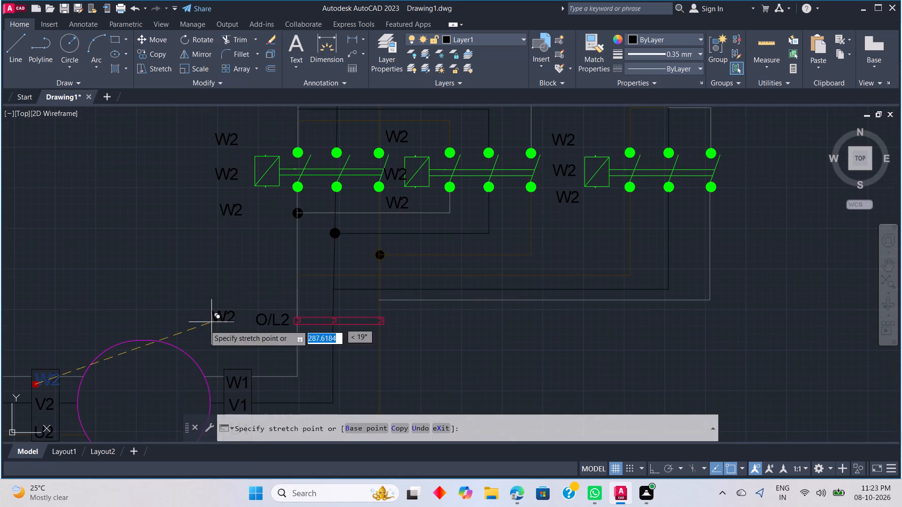
click(137, 379)
click(139, 411)
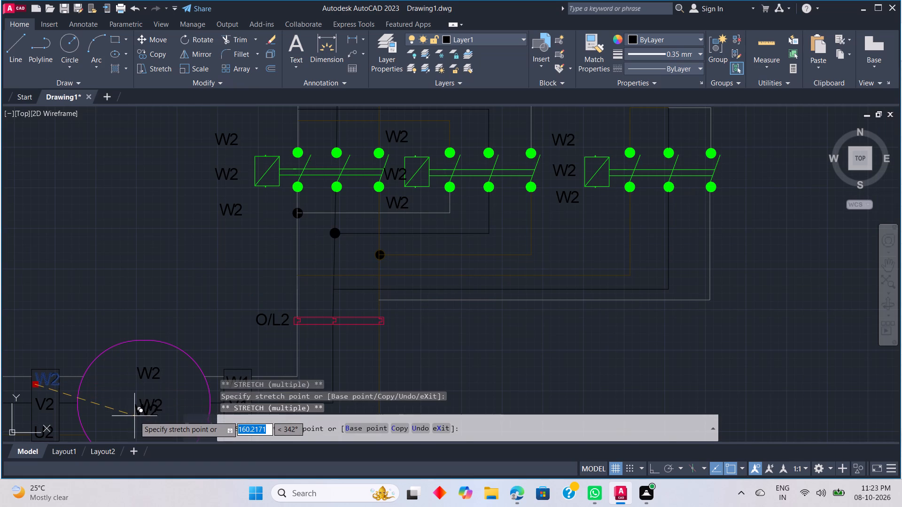
middle_drag(134, 415, 156, 328)
click(160, 354)
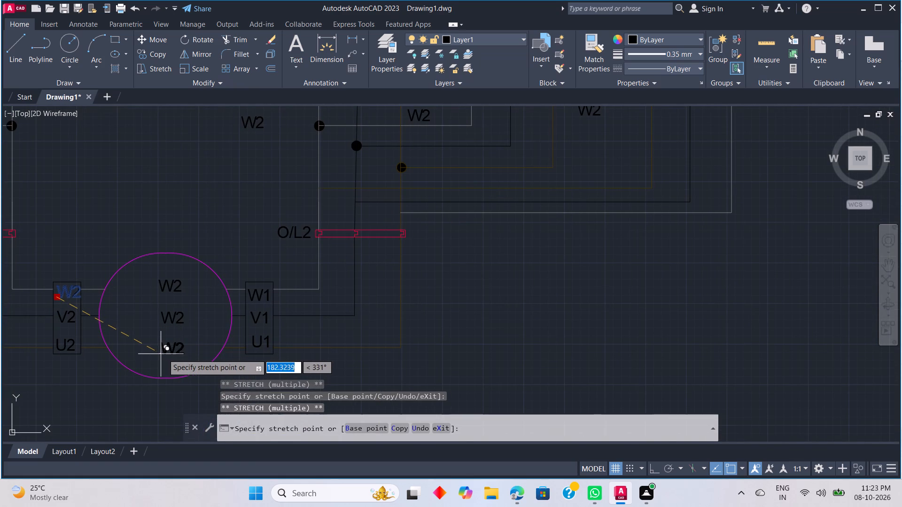
key(Escape)
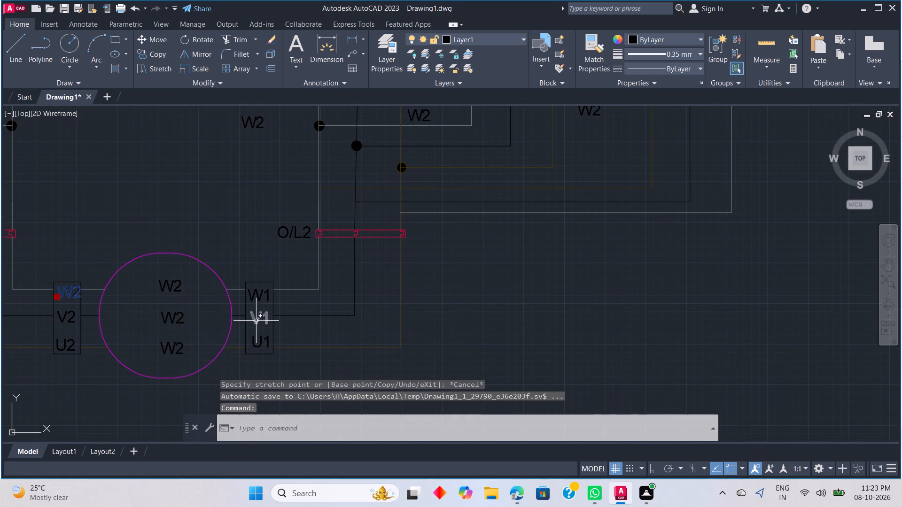
Change the W2 label beside the left-hand circuit's orange contacts to 3P MCCB.
scroll(257, 320, down, 4)
scroll(291, 309, up, 3)
middle_drag(296, 300, 445, 386)
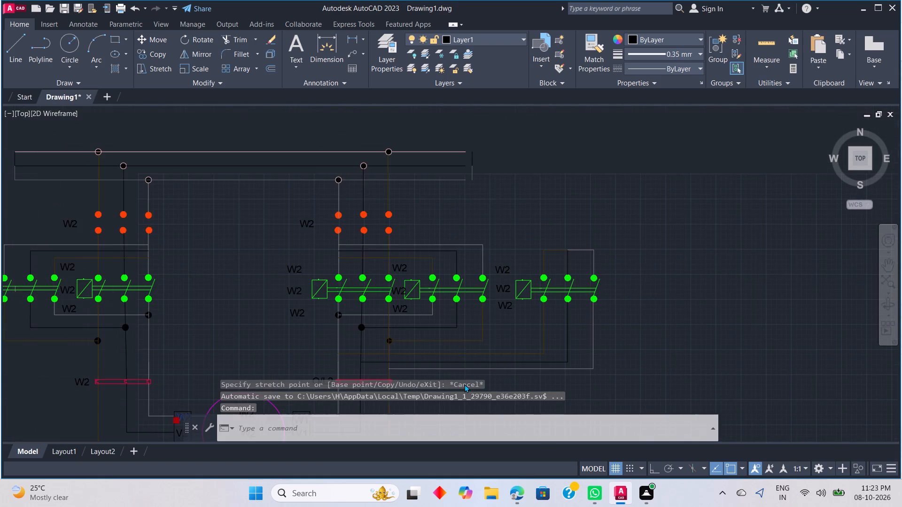
scroll(420, 337, down, 1)
middle_click(317, 336)
middle_drag(317, 335, 316, 322)
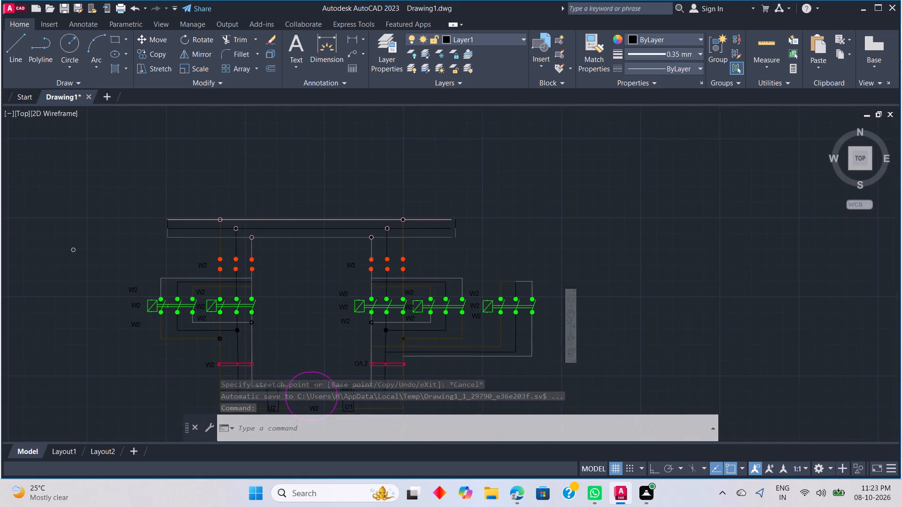
middle_drag(316, 322, 343, 271)
middle_click(343, 271)
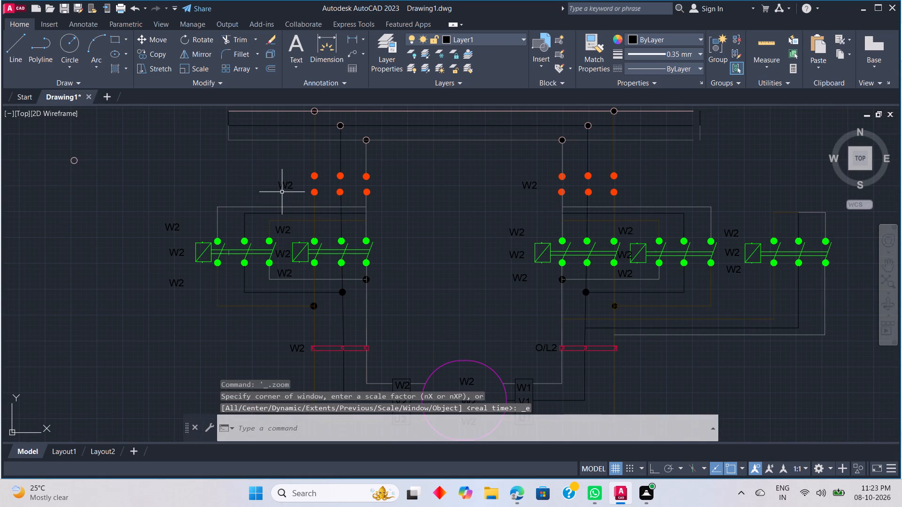
scroll(300, 192, up, 1)
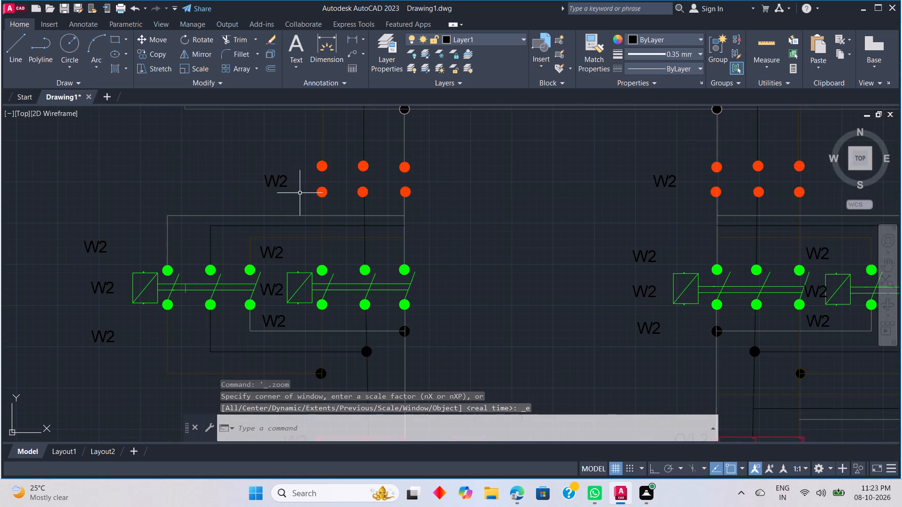
click(274, 181)
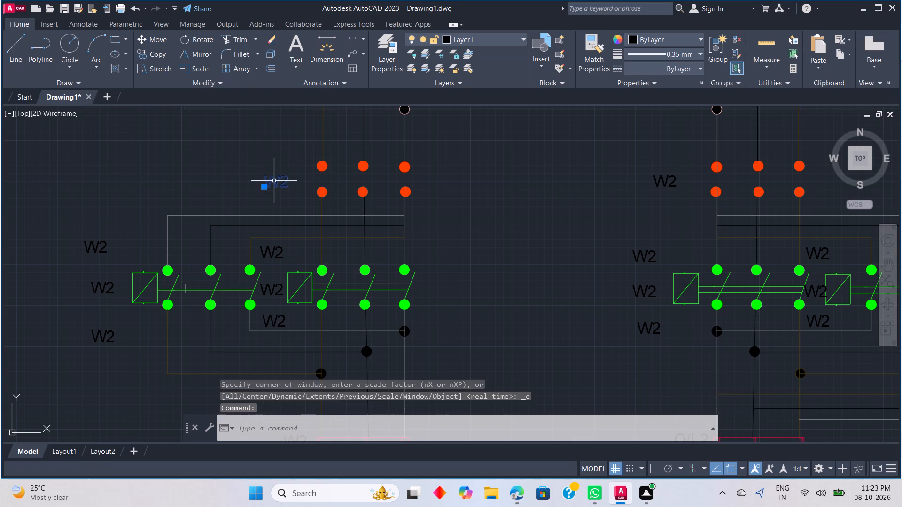
double_click(272, 184)
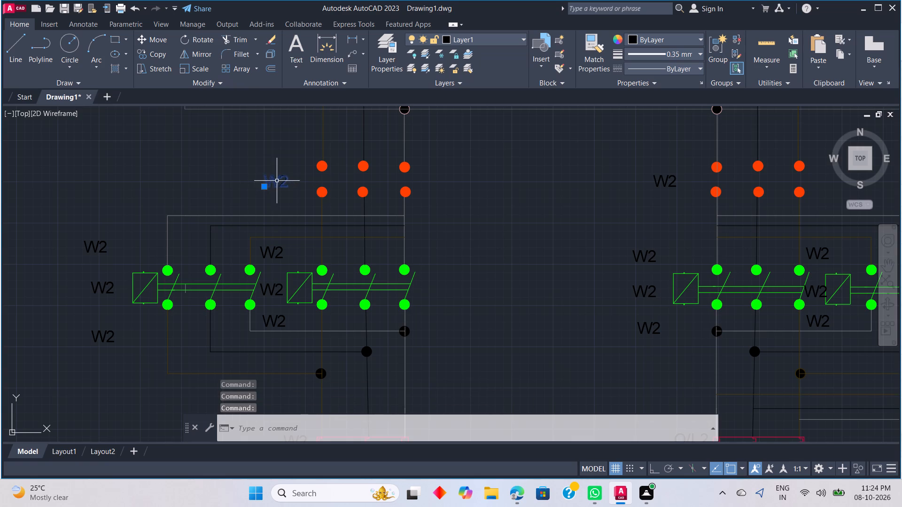
double_click(277, 180)
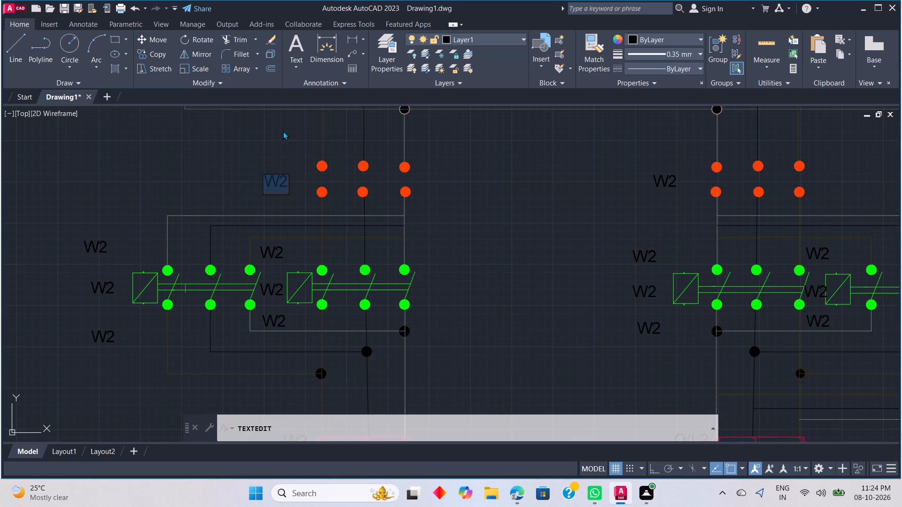
key(BackSpace)
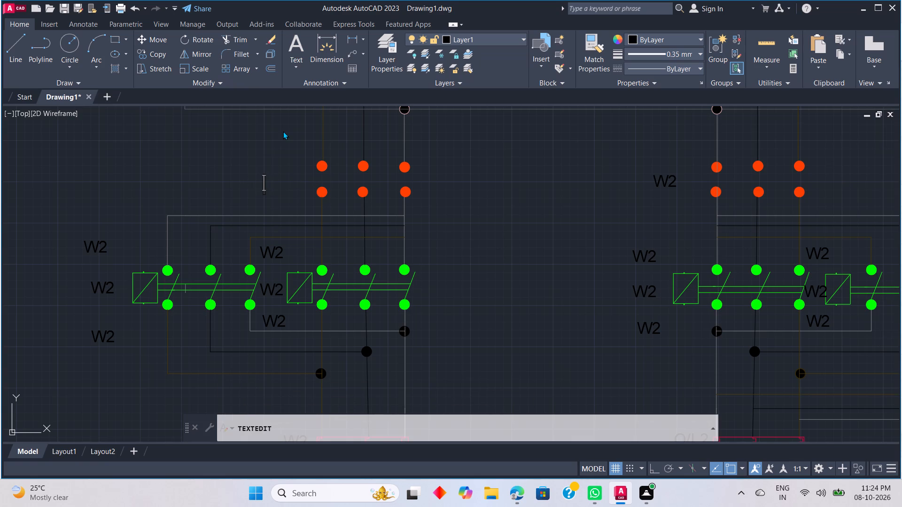
text(3P)
key(space)
text(MCC)
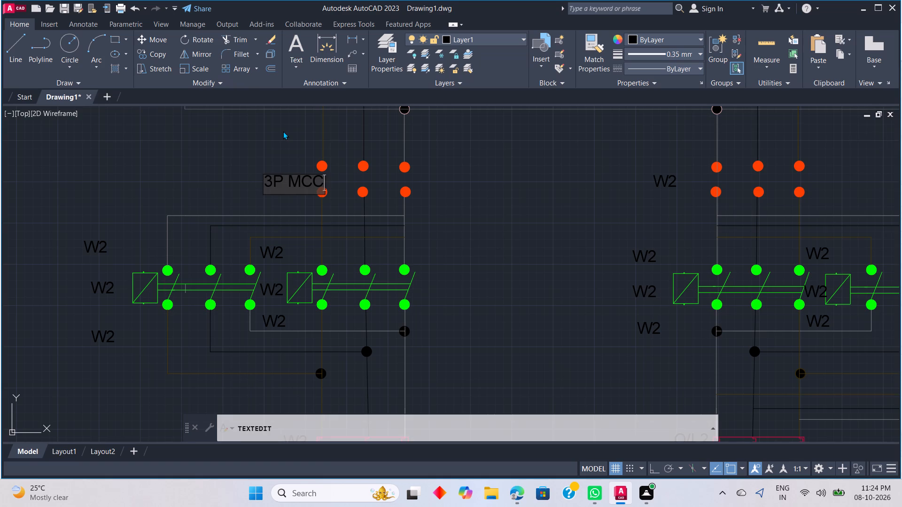
key(b)
click(520, 212)
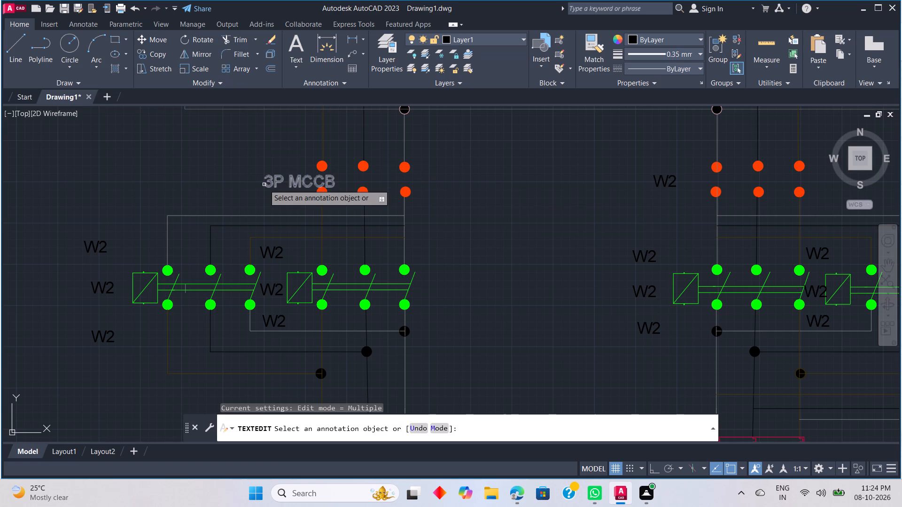
click(270, 184)
key(Escape)
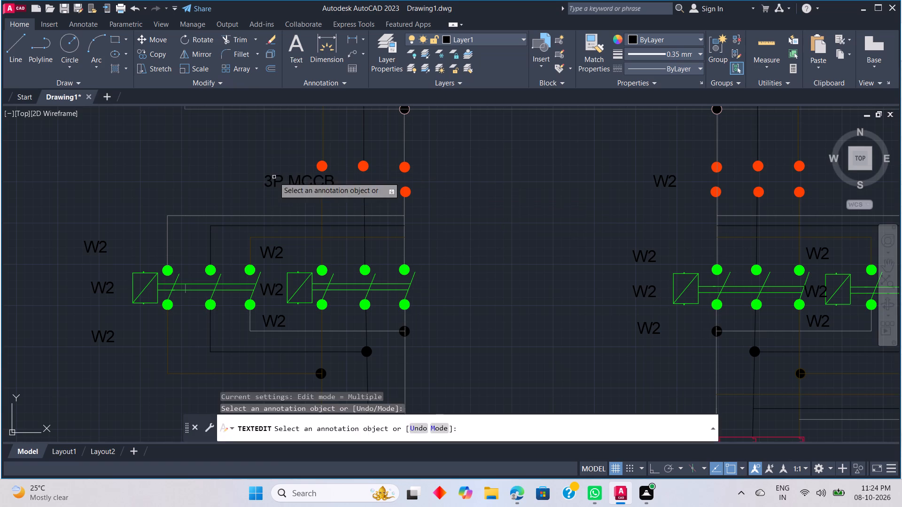
key(Escape)
key(Escape)
key(Escape)
key(Escape)
key(Escape)
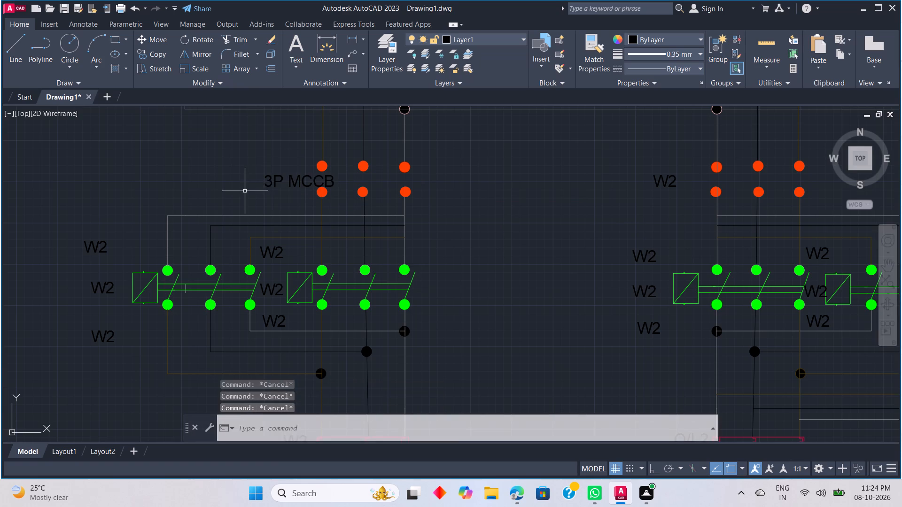
key(Escape)
key(Escape)
Move the left-hand circuit's 3P MCCB label leftward so it clears the orange contacts.
click(264, 185)
click(264, 185)
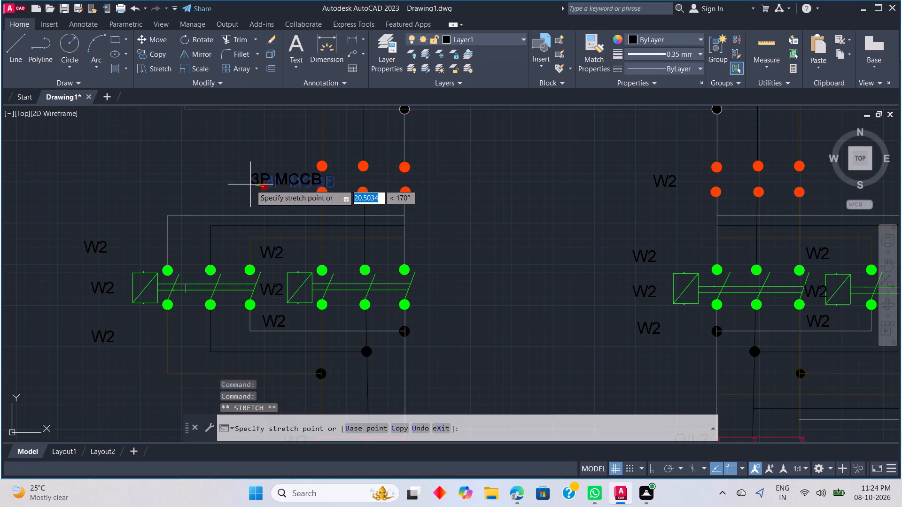
click(239, 184)
key(Escape)
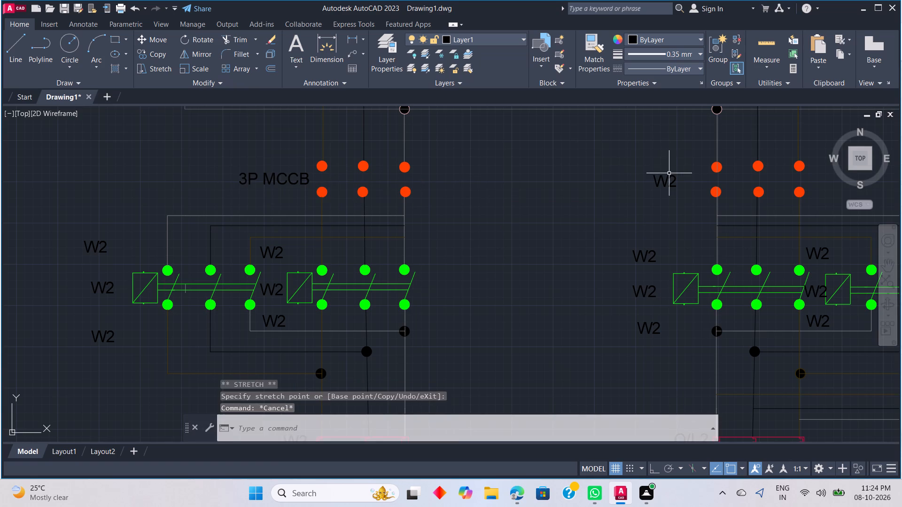
Change the W2 label beside the right-hand circuit's orange contacts to 3P MCCB.
double_click(665, 180)
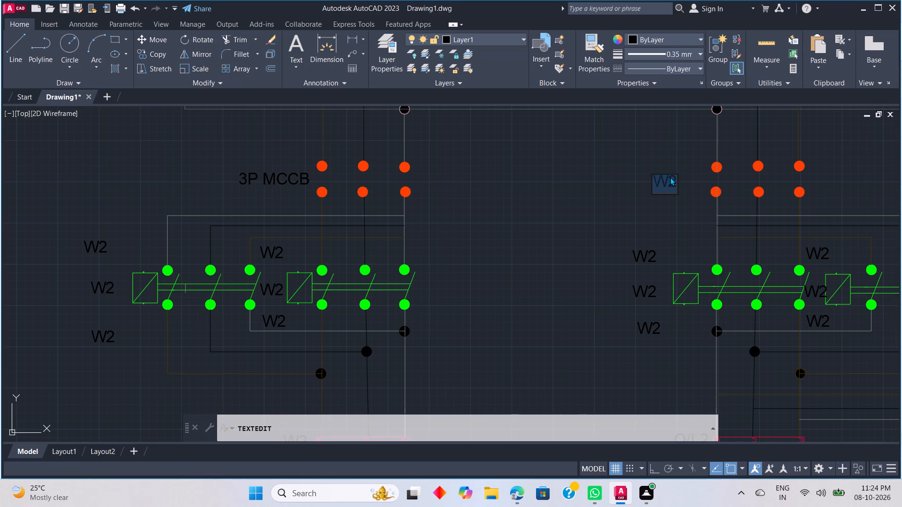
key(BackSpace)
text(3P)
key(space)
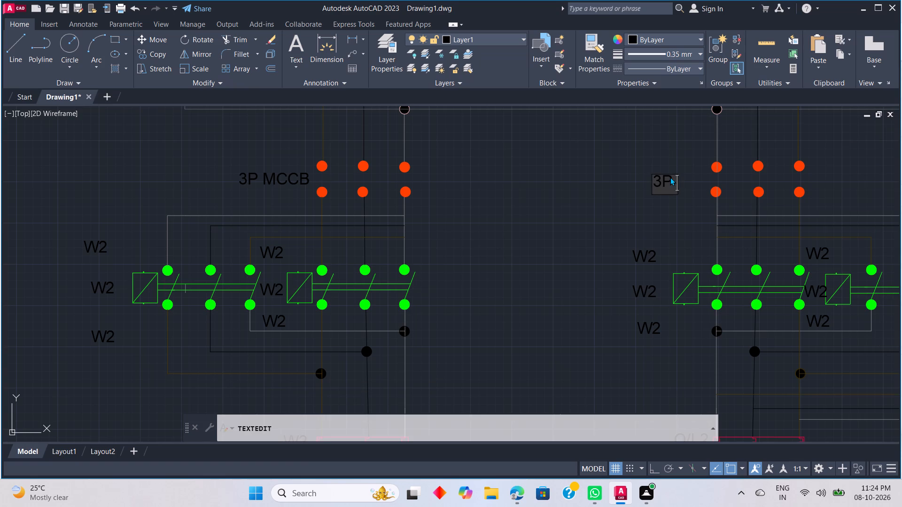
text(MCC)
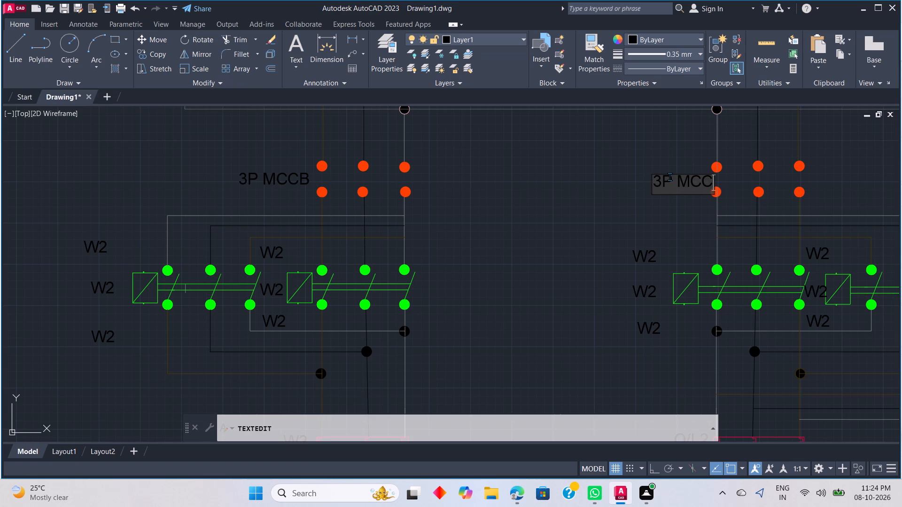
key(b)
click(696, 212)
double_click(656, 187)
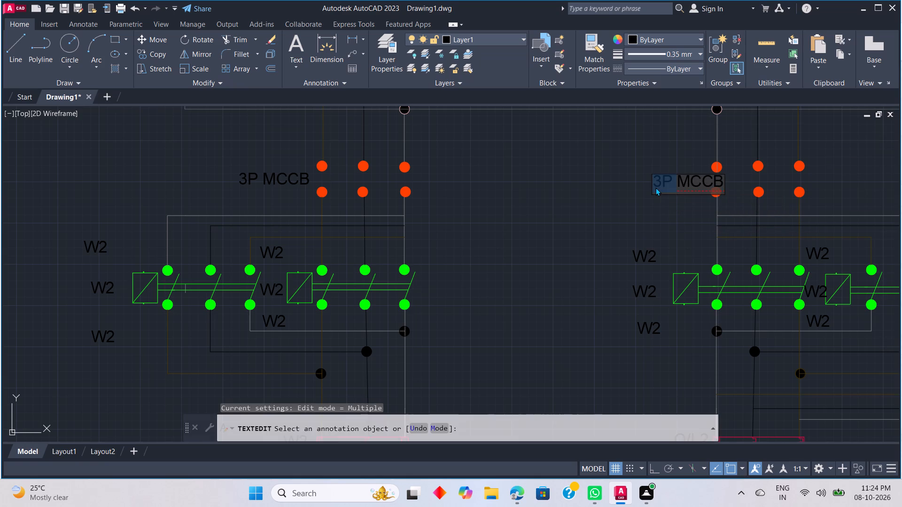
key(Escape)
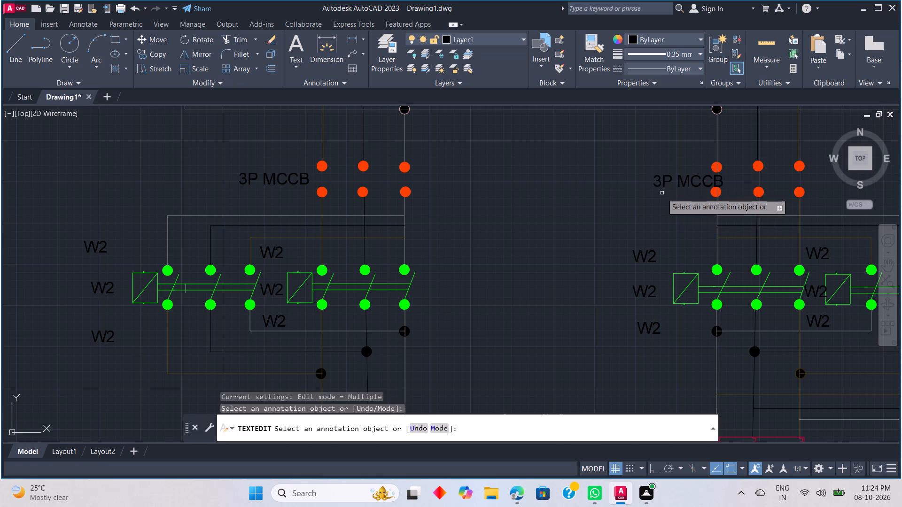
key(Escape)
key(Escape)
key(Escape)
key(Escape)
key(Escape)
key(Escape)
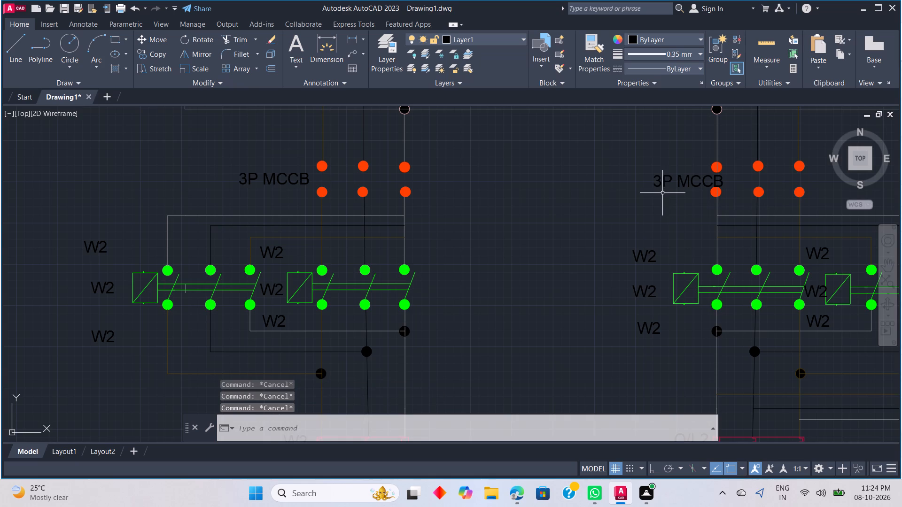
key(Escape)
Move the right-hand circuit's 3P MCCB label leftward so it clears the orange contacts.
click(657, 186)
click(654, 186)
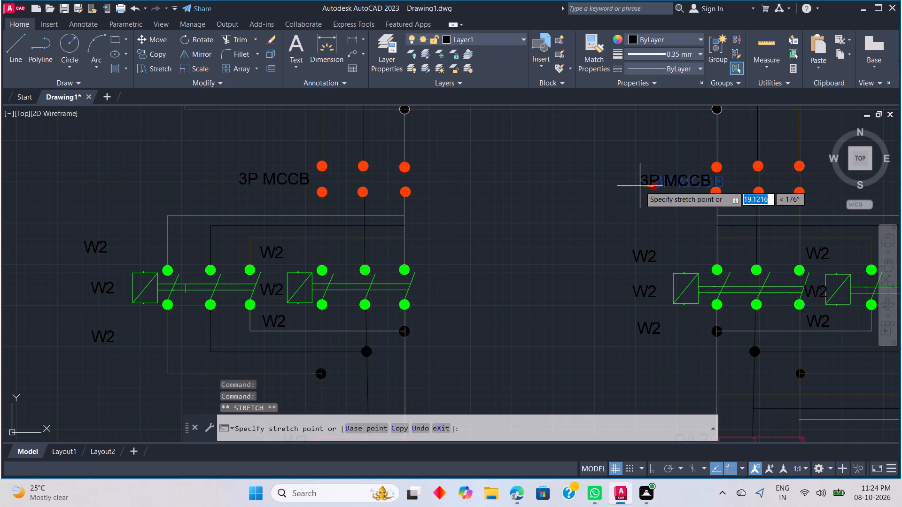
click(633, 186)
key(Escape)
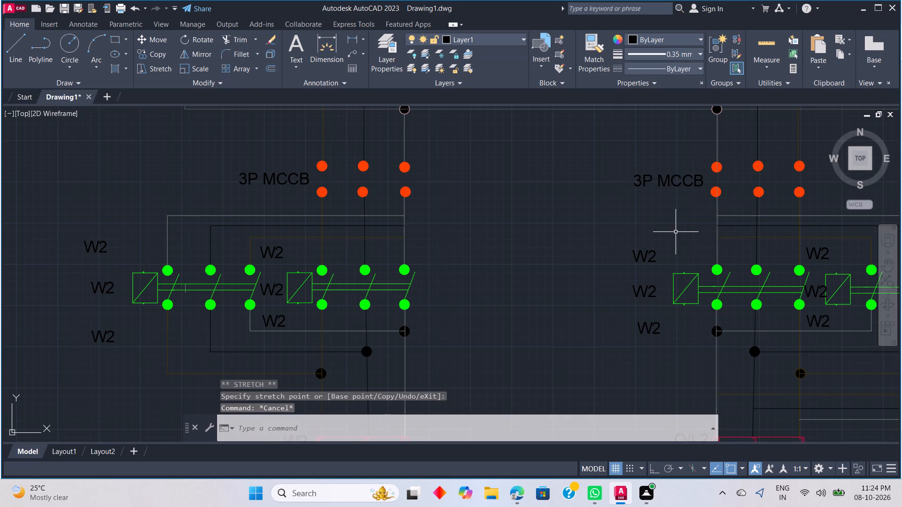
Change the uppermost W2 label beside the left-hand circuit's outer contactor coil to HIGH.
scroll(675, 232, down, 2)
scroll(492, 277, up, 2)
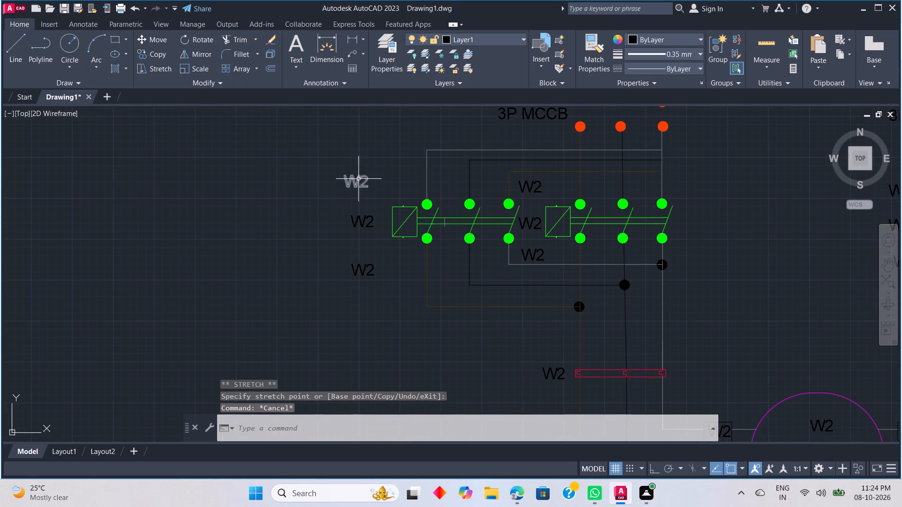
double_click(354, 179)
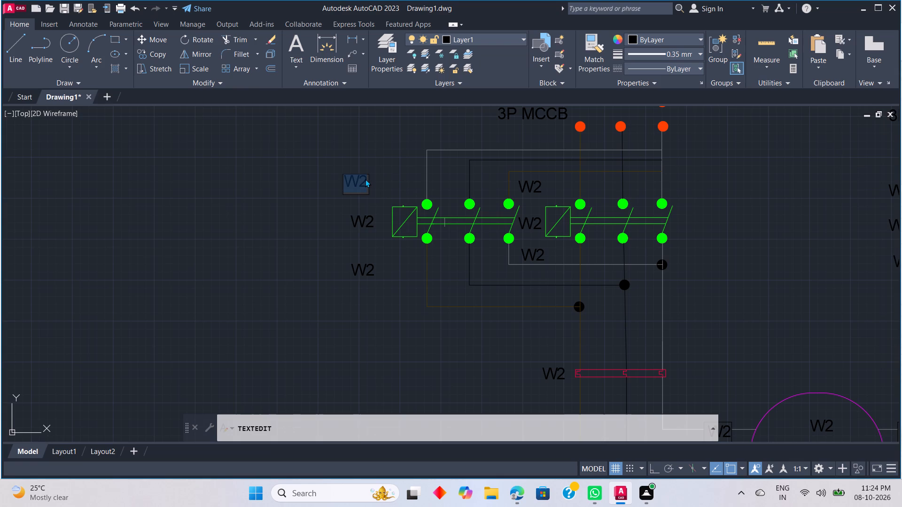
key(BackSpace)
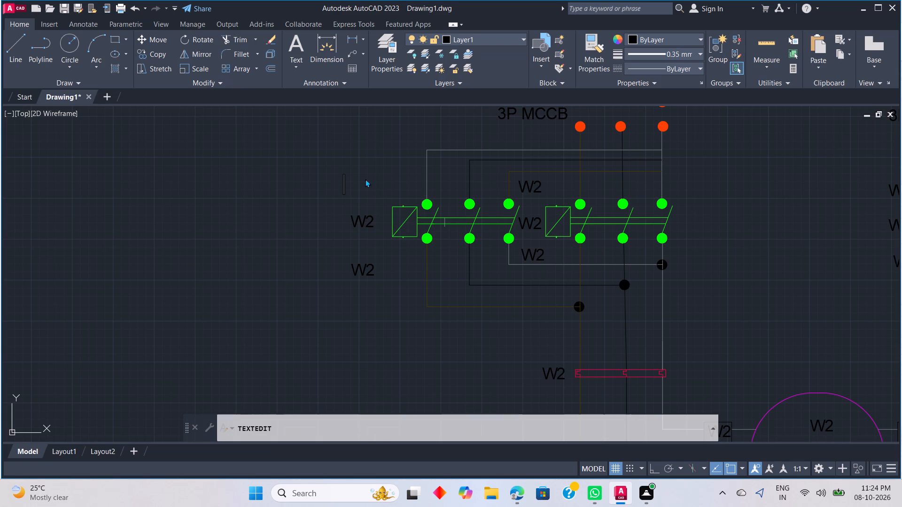
text(HI)
text(GH)
click(355, 219)
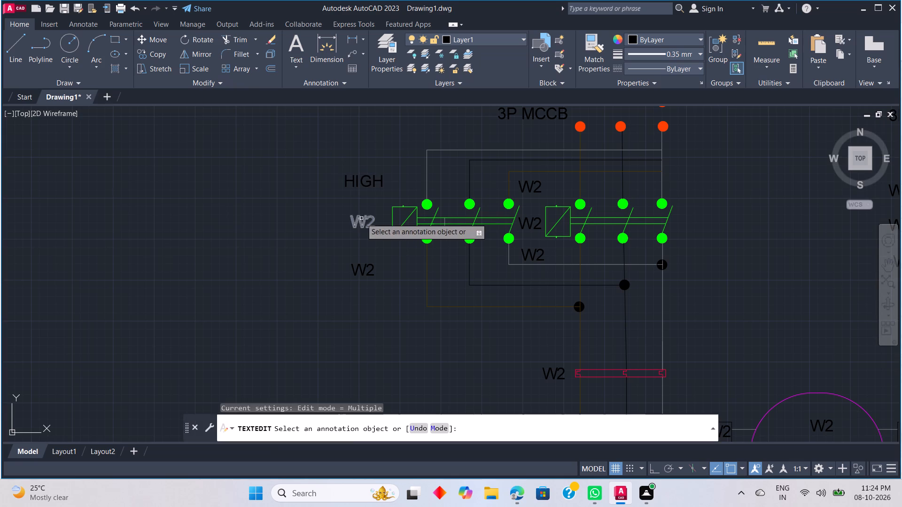
Change the middle W2 label, level with the left-hand circuit's outer contactor coil, to K4.
double_click(362, 220)
key(BackSpace)
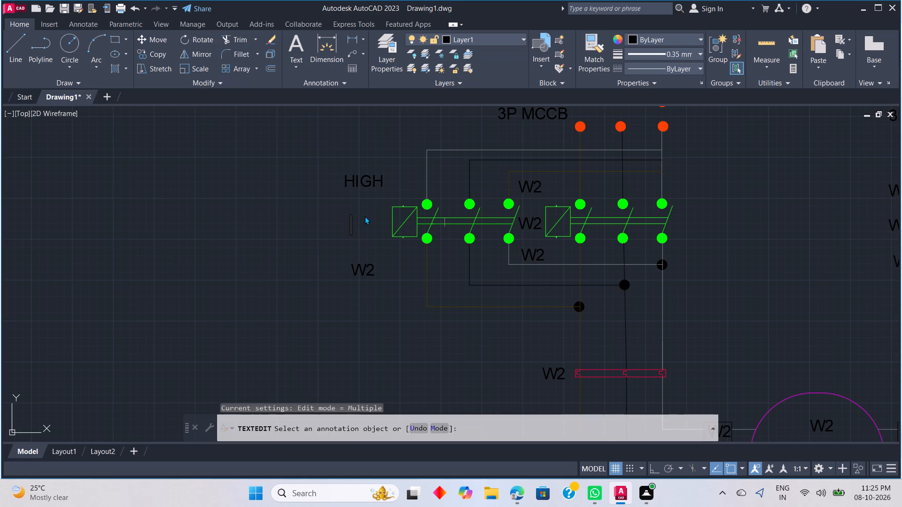
key(k)
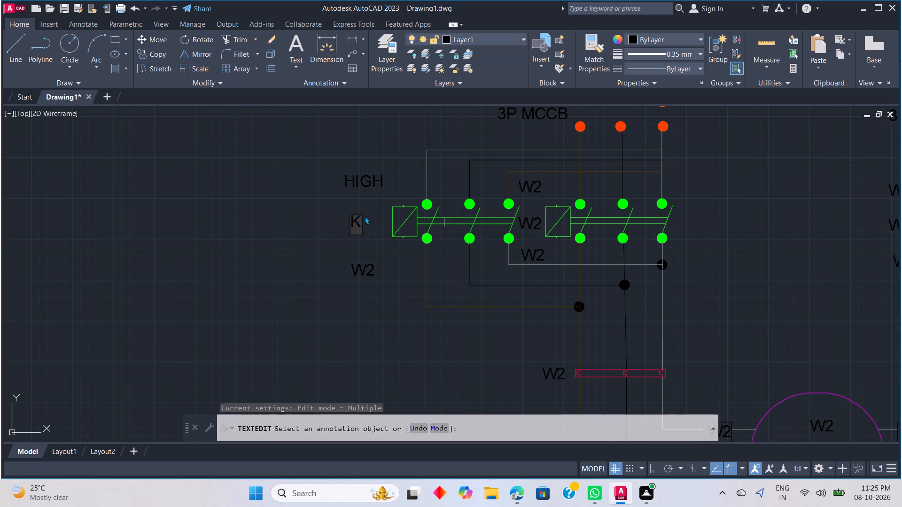
key(4)
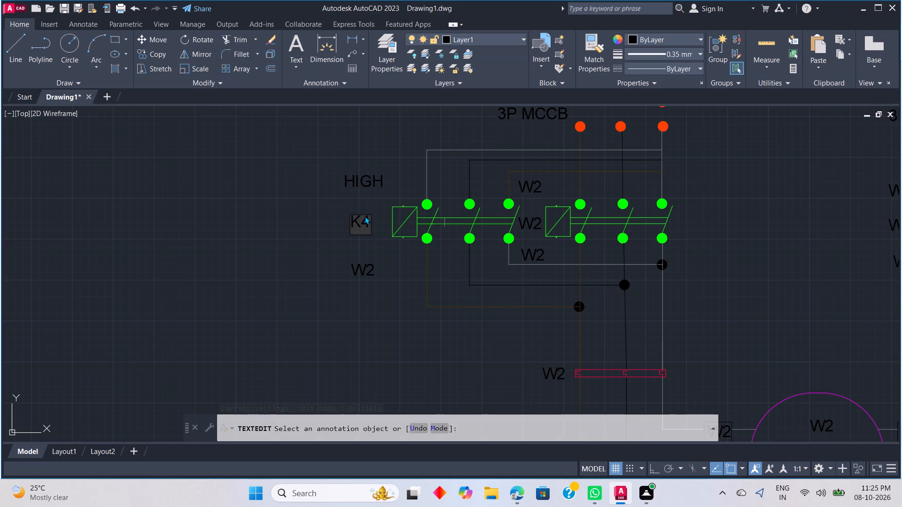
click(392, 279)
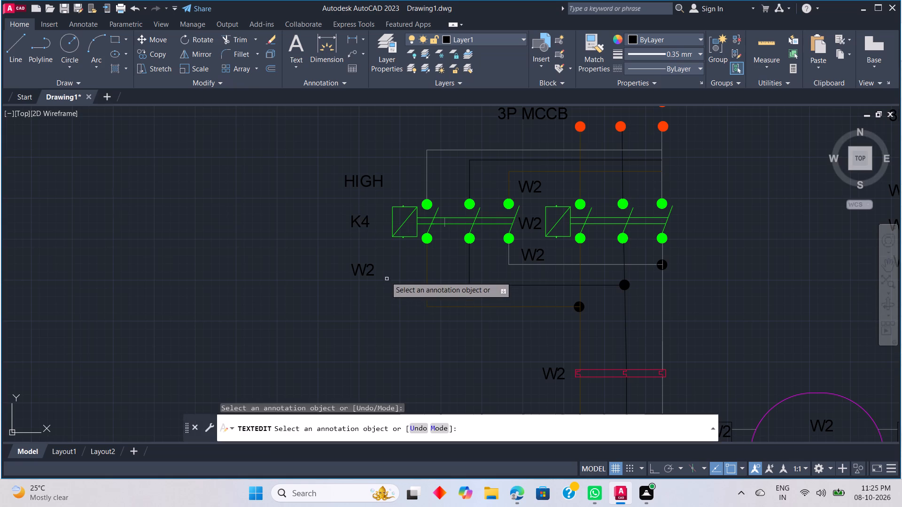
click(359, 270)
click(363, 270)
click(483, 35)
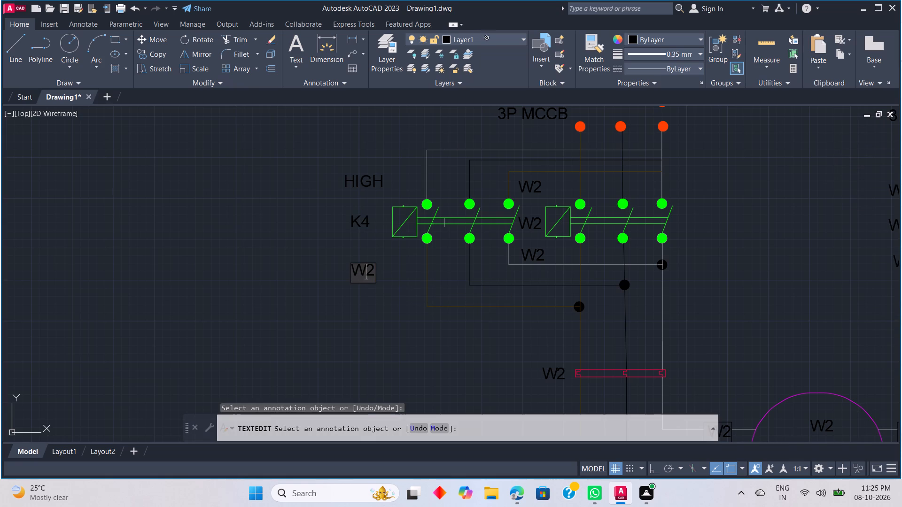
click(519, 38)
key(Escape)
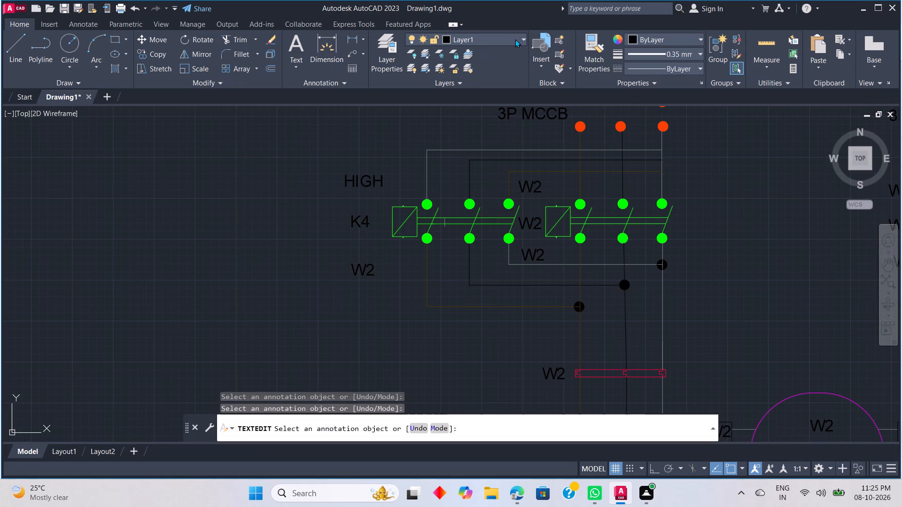
Make Layer7 the current layer.
click(522, 35)
click(478, 152)
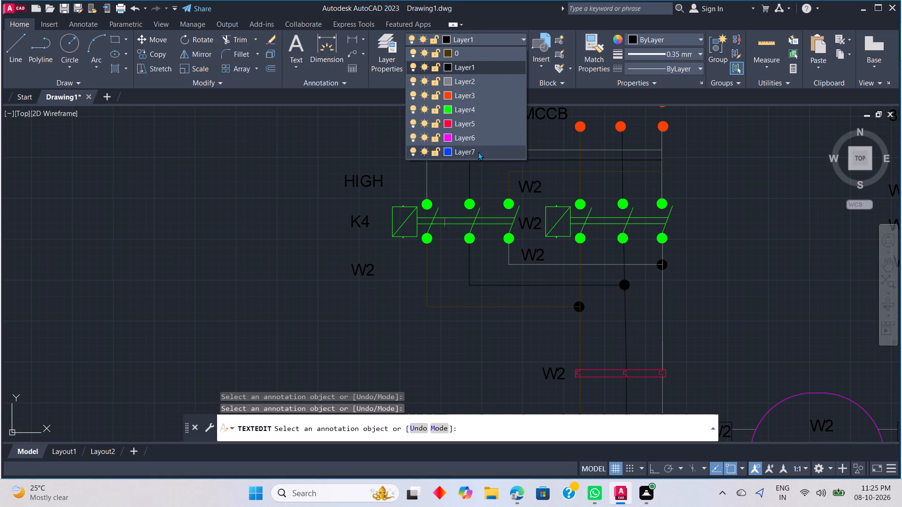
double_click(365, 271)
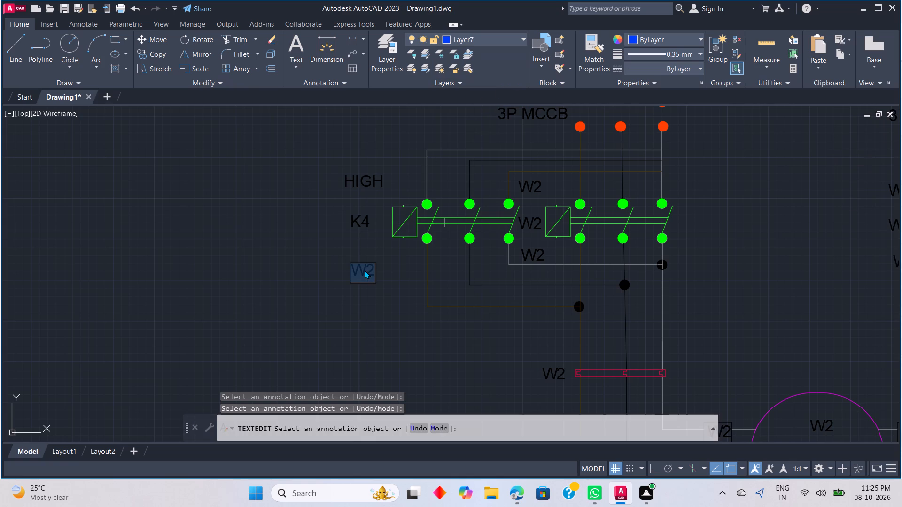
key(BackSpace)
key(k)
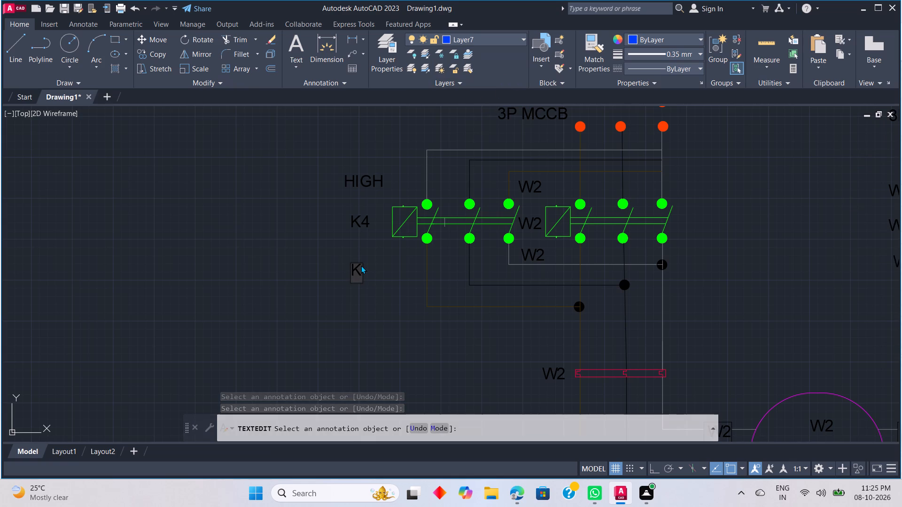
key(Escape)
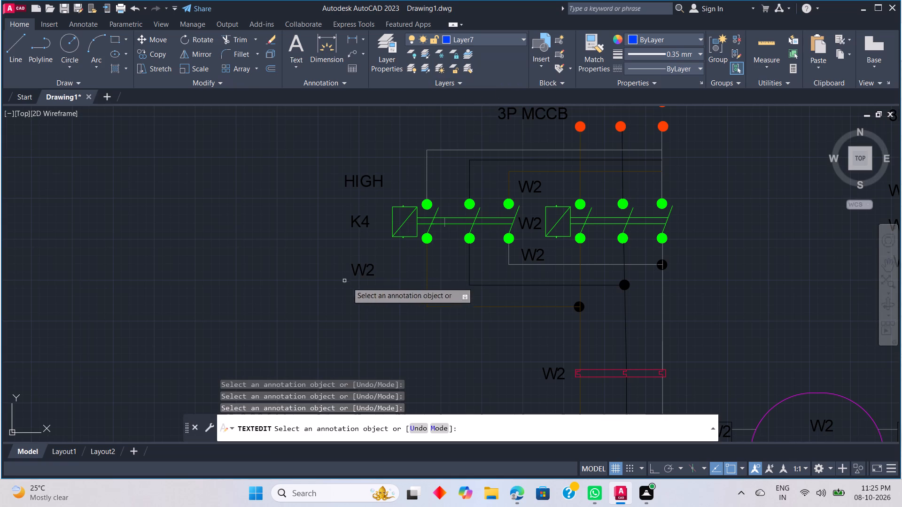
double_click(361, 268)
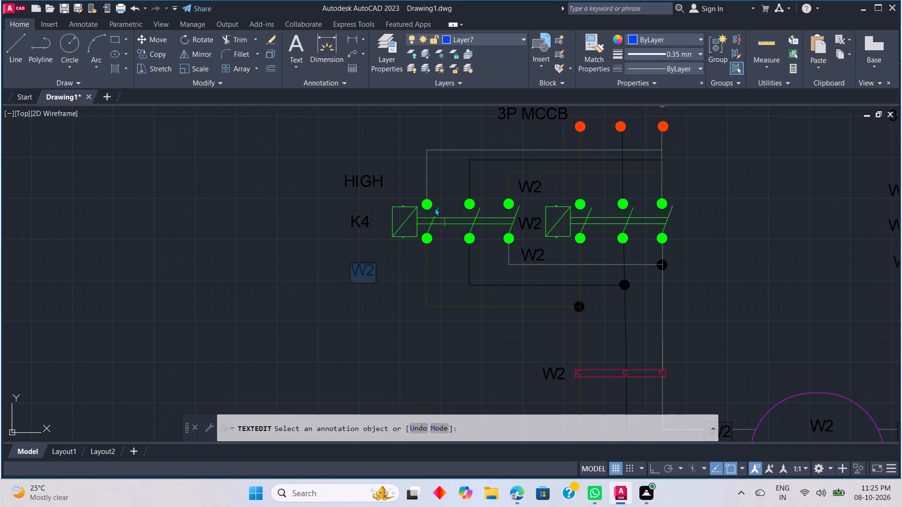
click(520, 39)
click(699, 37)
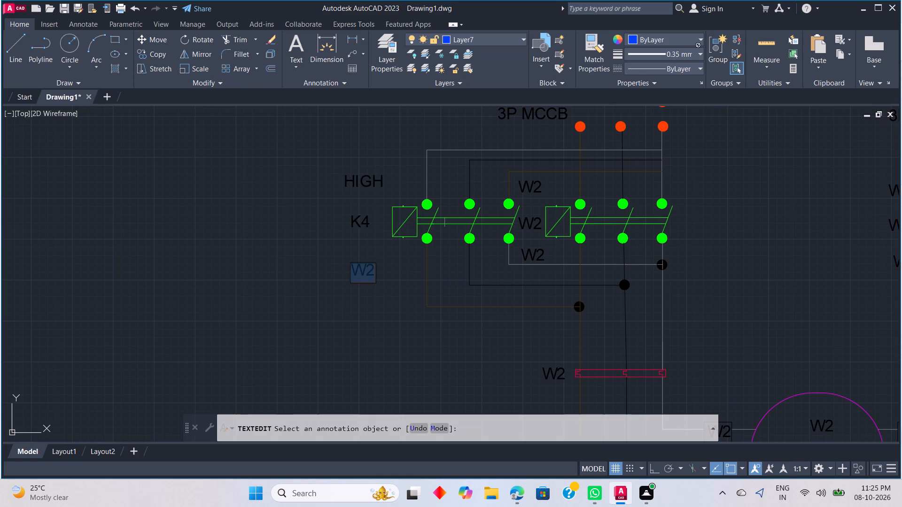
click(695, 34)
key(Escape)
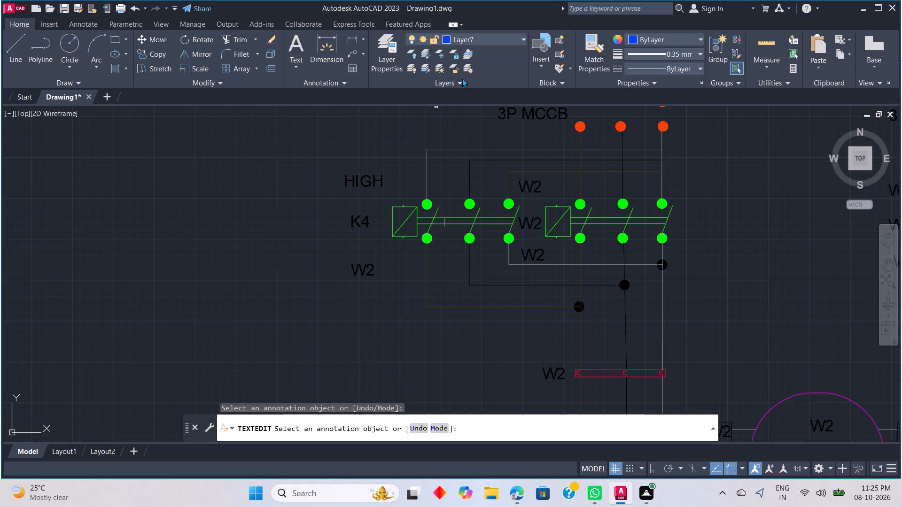
Set the current object colour to Blue, keeping Layer7 as the current layer.
click(491, 34)
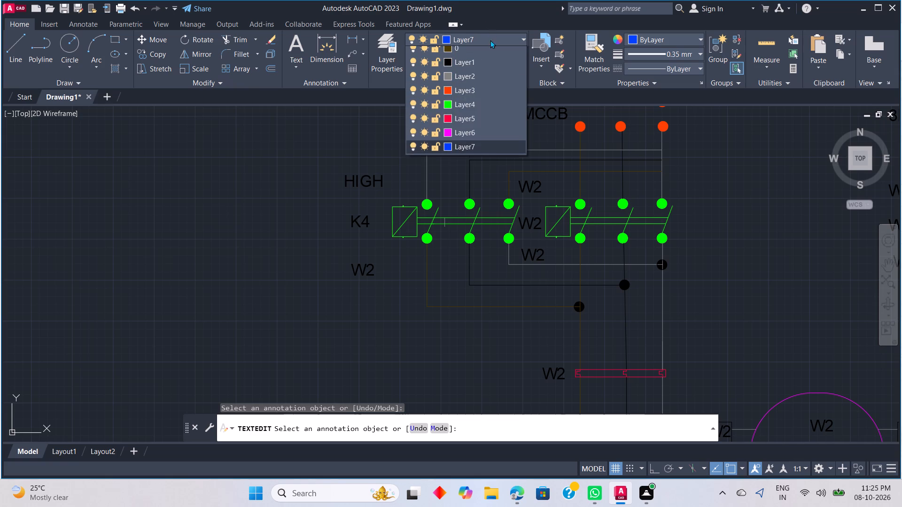
click(494, 154)
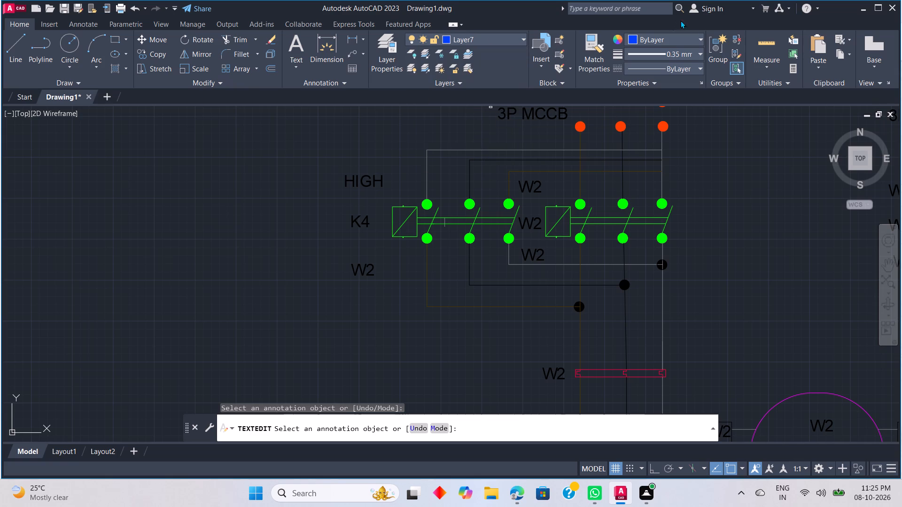
click(687, 39)
click(675, 152)
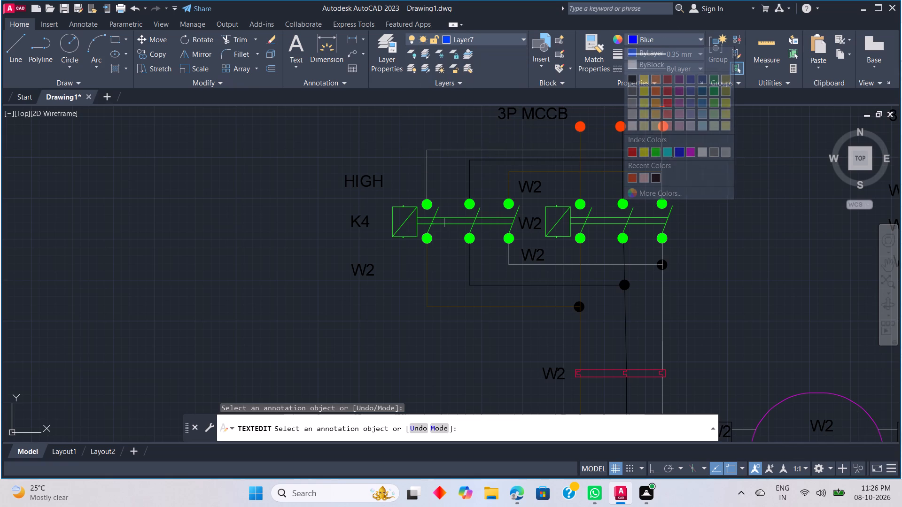
click(709, 196)
Change the lowest W2 label, below K4 beside the left-hand circuit's outer contactor, to REV.
double_click(366, 269)
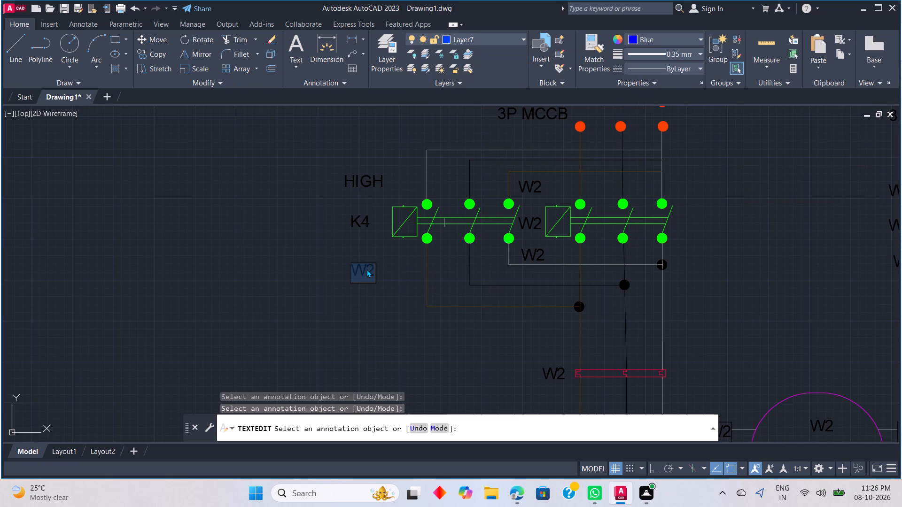
key(Delete)
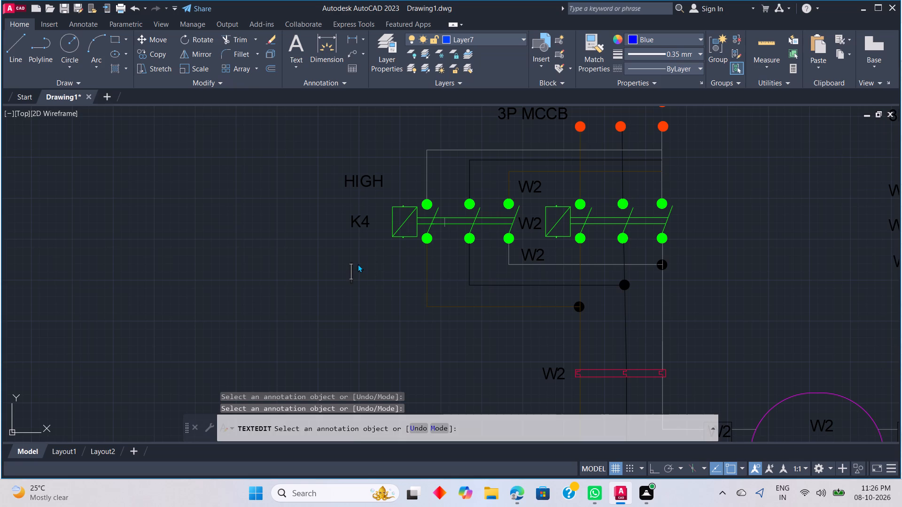
key(k)
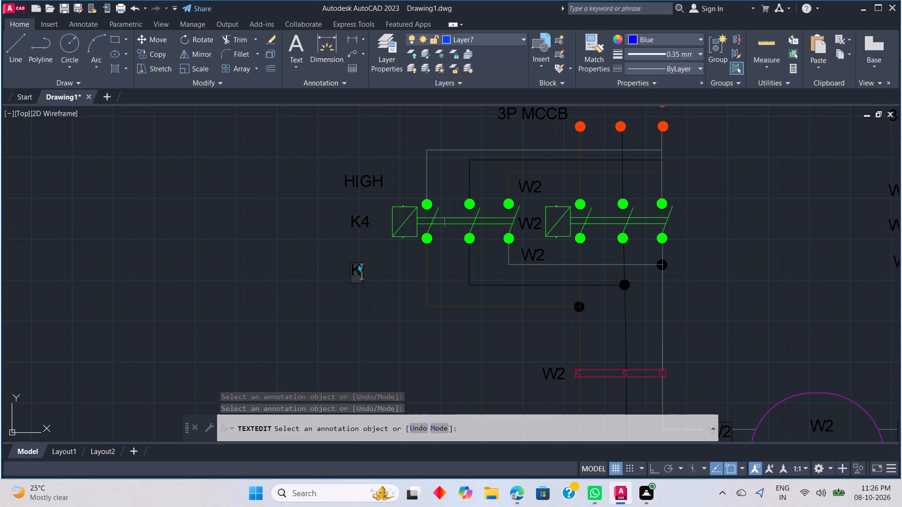
key(Delete)
key(BackSpace)
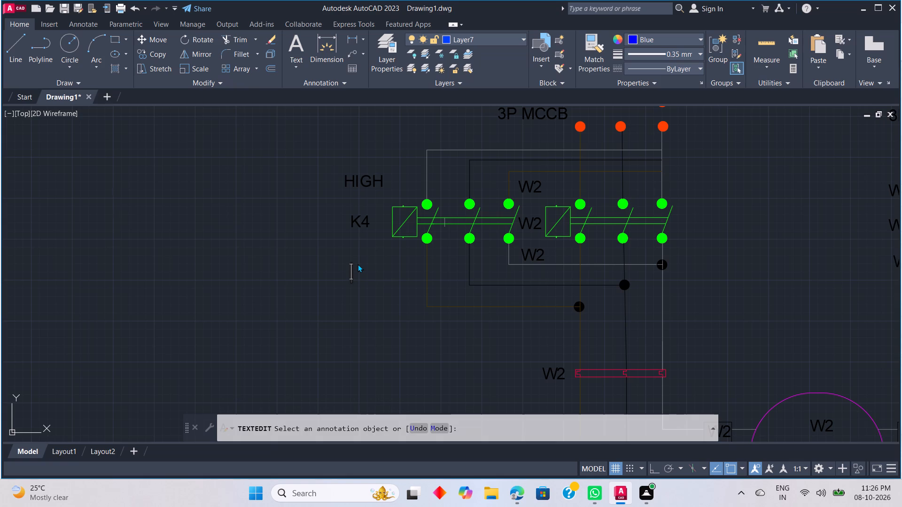
key(k)
key(equal)
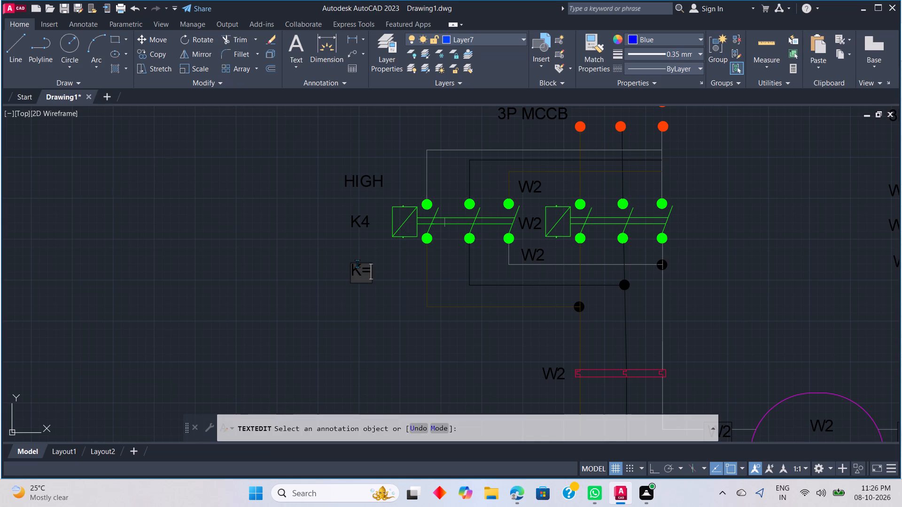
key(BackSpace)
key(BackSpace)
text(RE)
key(v)
click(435, 426)
click(432, 425)
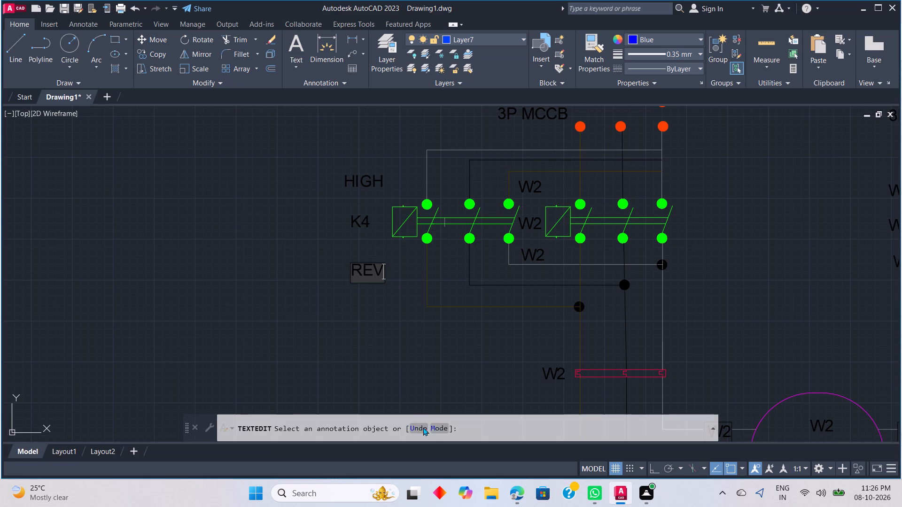
click(414, 426)
click(424, 322)
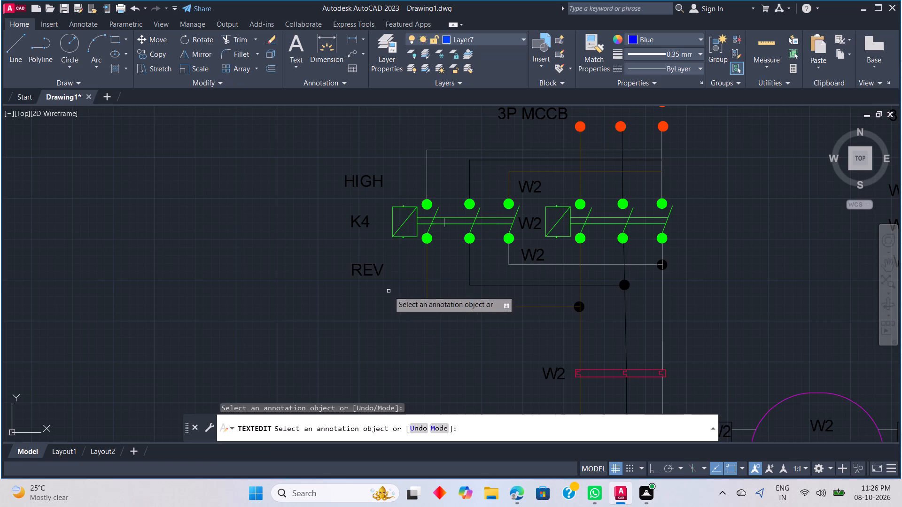
Set the text edit mode to Single.
click(434, 426)
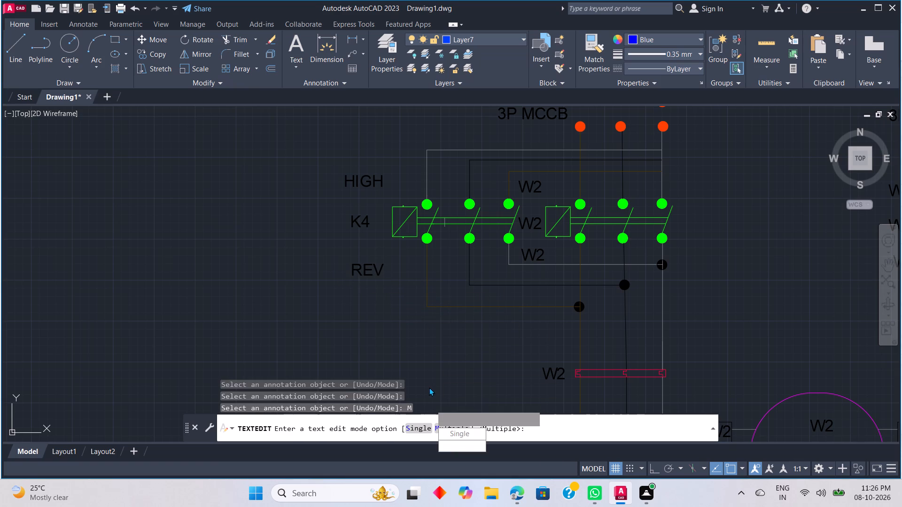
click(419, 431)
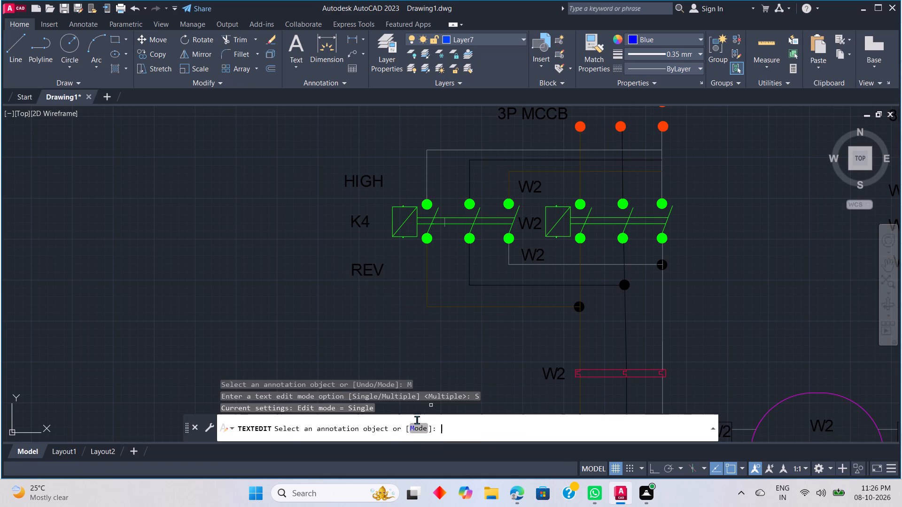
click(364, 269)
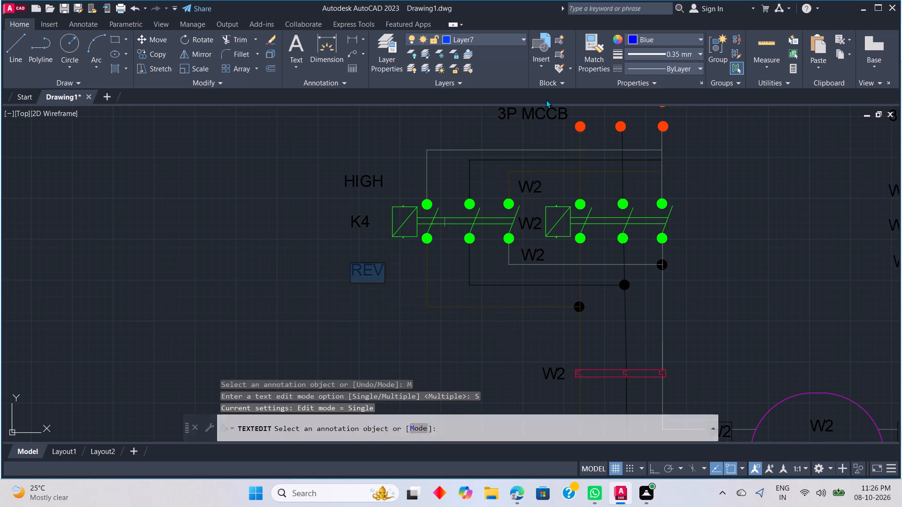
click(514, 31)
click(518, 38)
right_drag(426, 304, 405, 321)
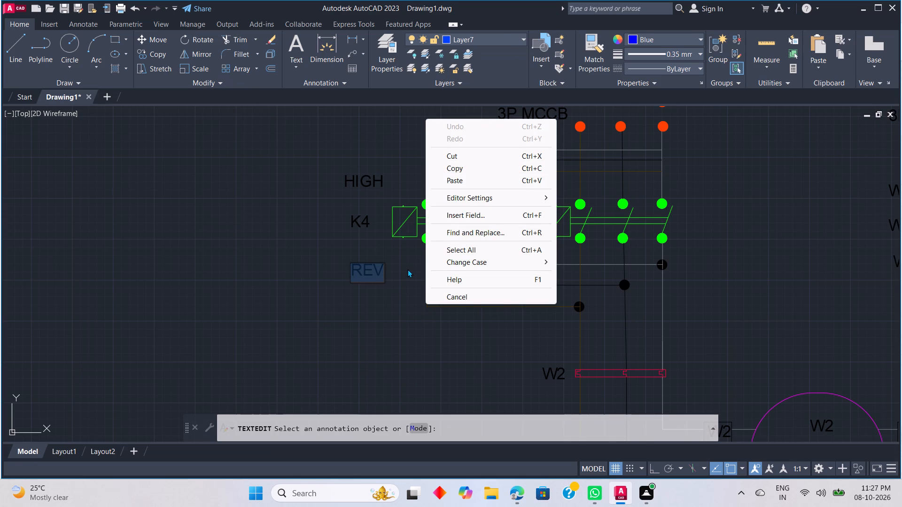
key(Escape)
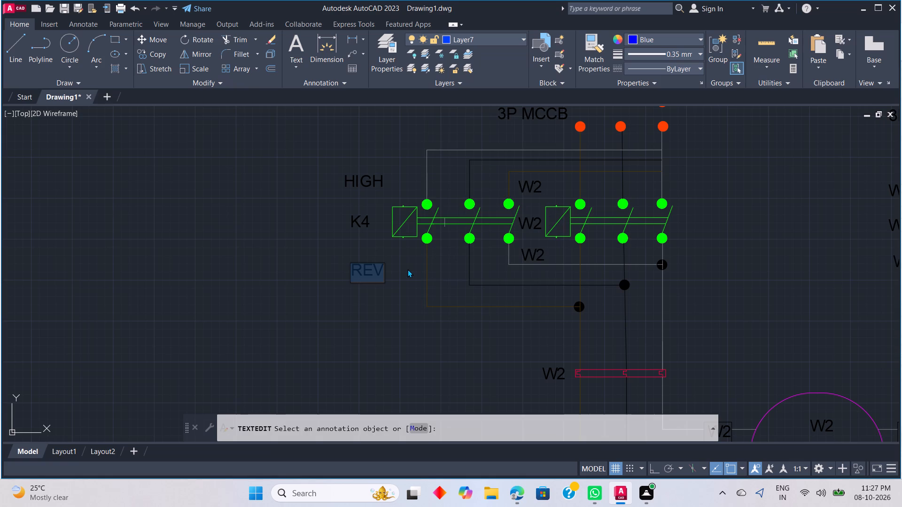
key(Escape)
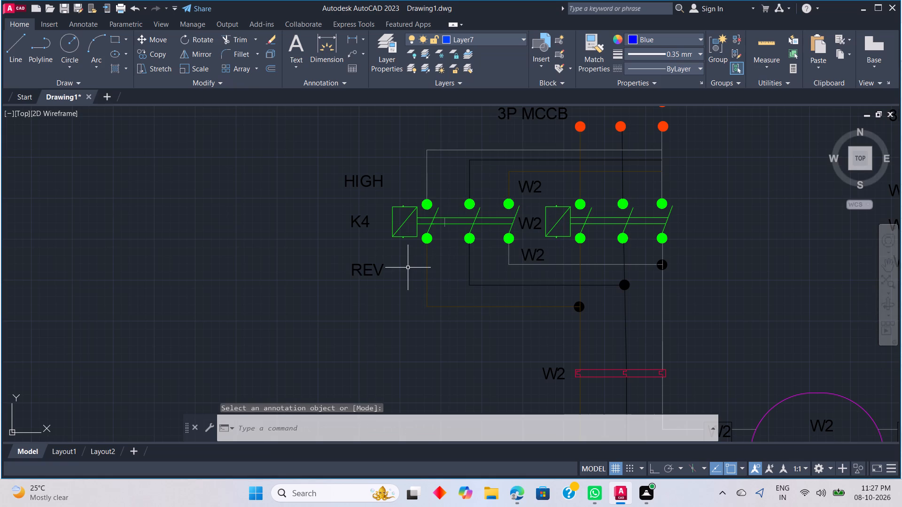
Move the REV label up close beneath K4 and the HIGH label down close above K4, beside the outer contactor's coil.
click(370, 267)
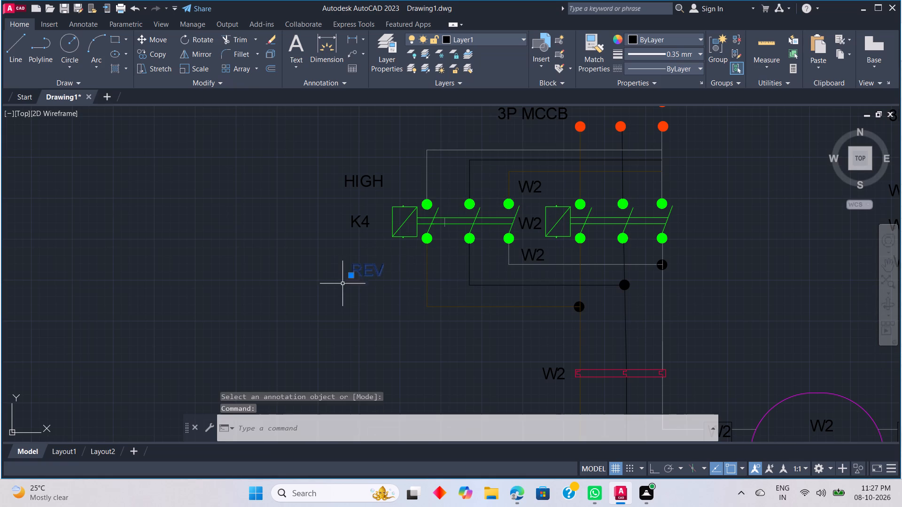
click(350, 276)
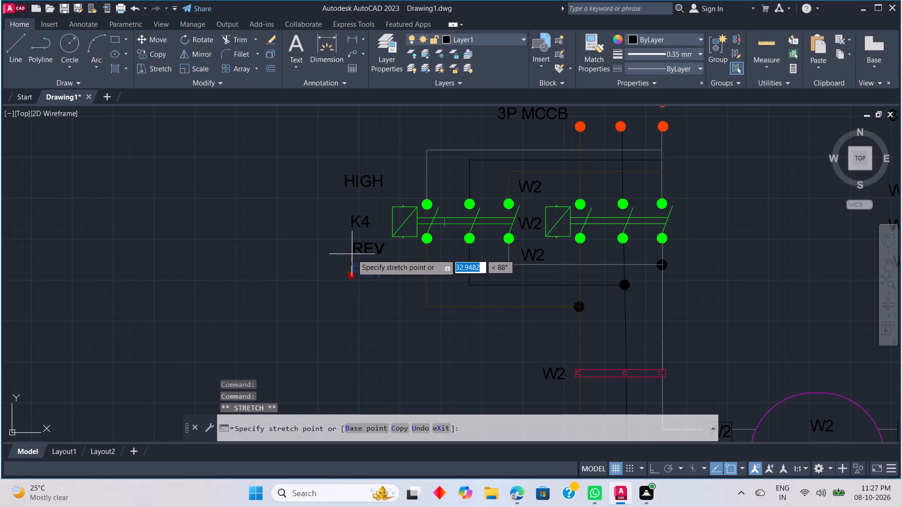
click(352, 248)
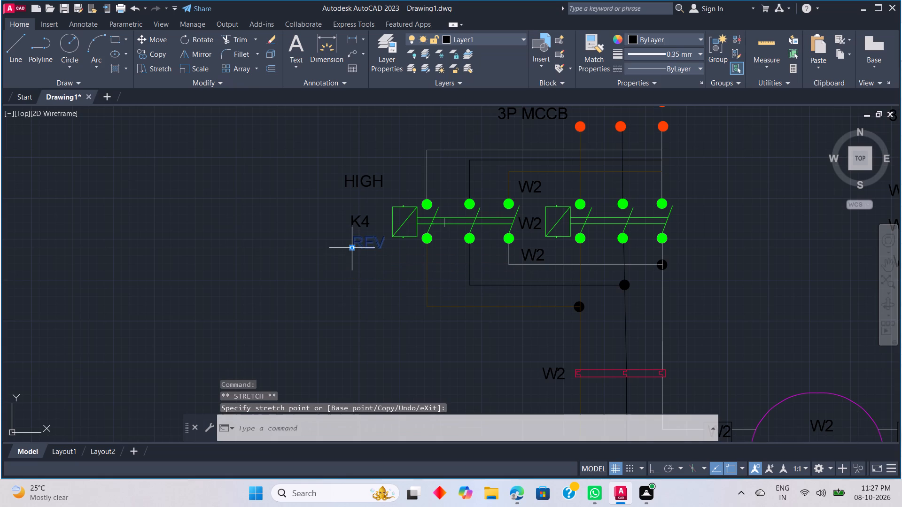
click(348, 184)
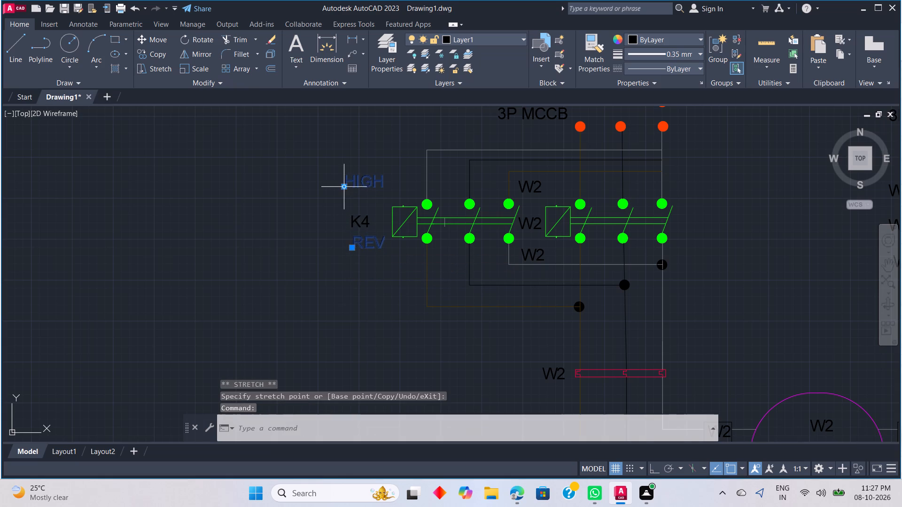
click(343, 190)
click(346, 186)
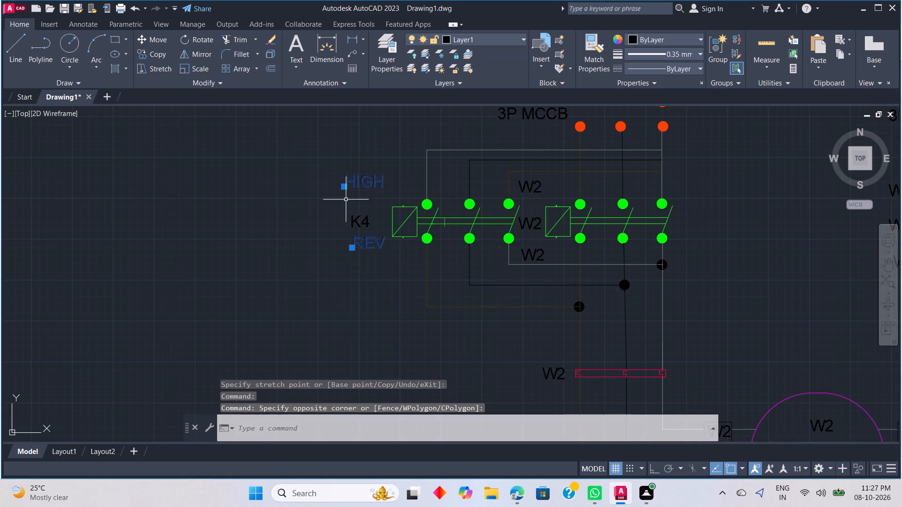
click(344, 186)
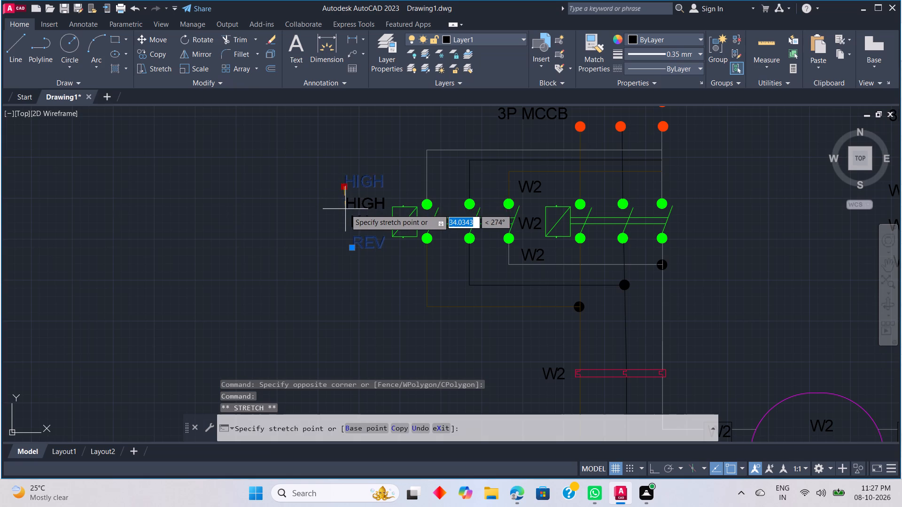
click(345, 209)
key(Escape)
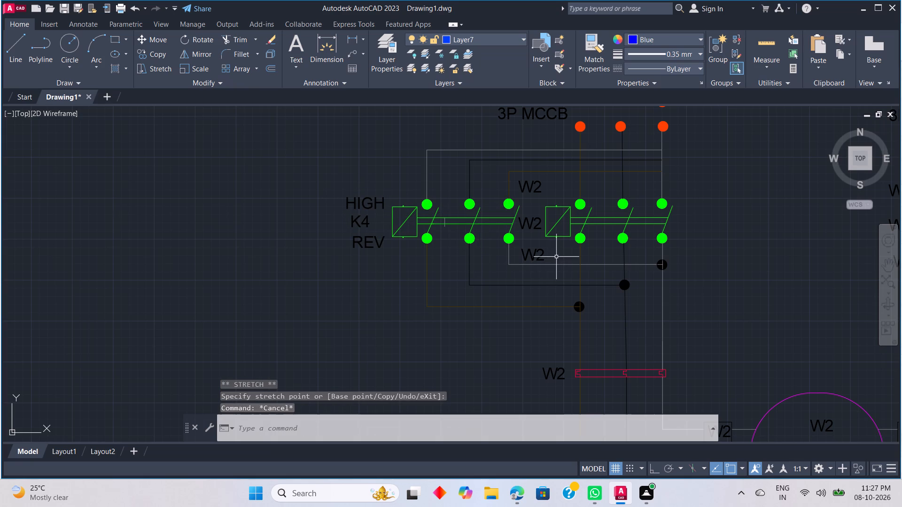
Change the W2 label above and beside the inner contactor's coil to HIGH.
click(529, 188)
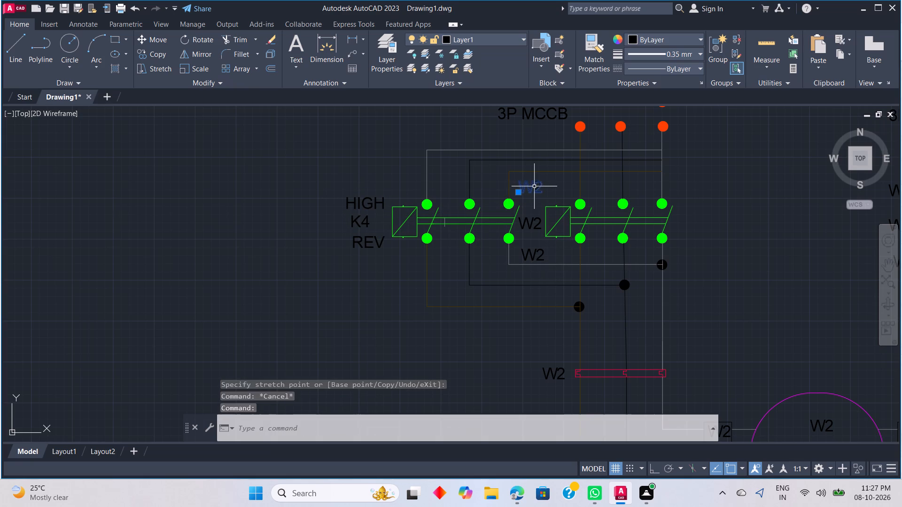
key(BackSpace)
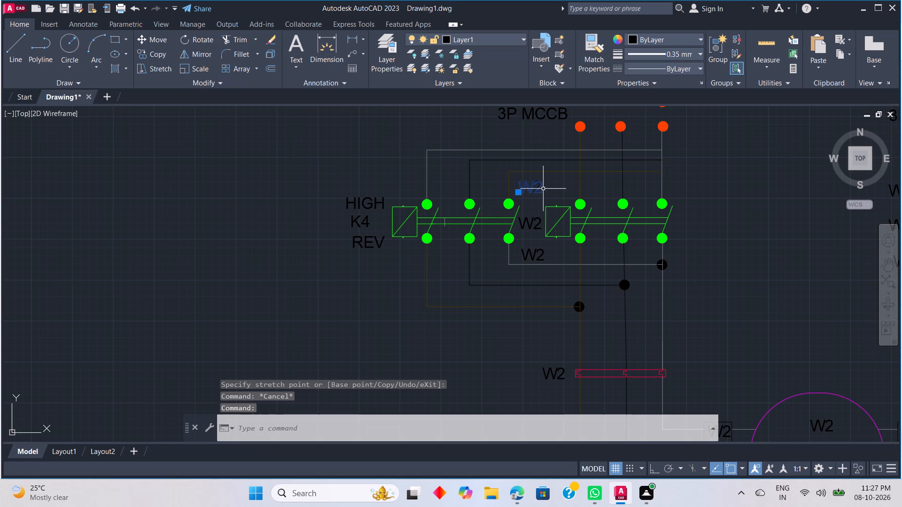
double_click(541, 191)
key(BackSpace)
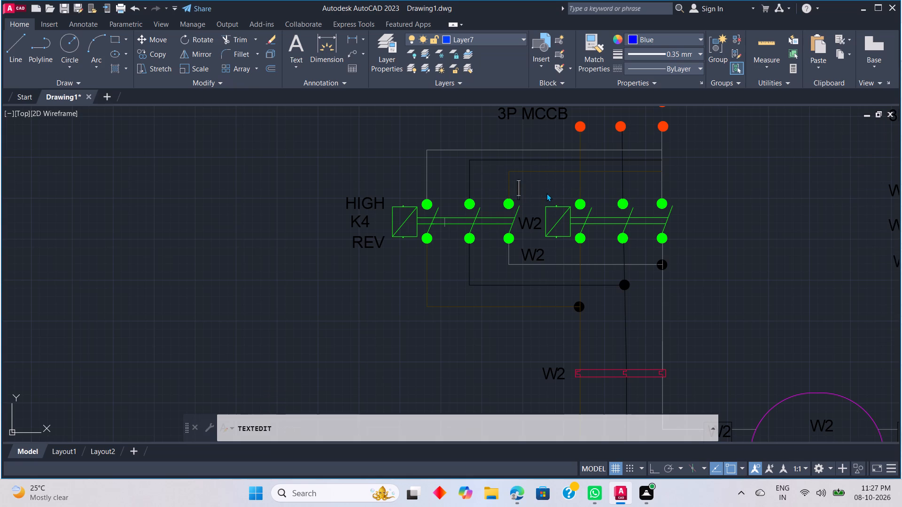
text(KIGH)
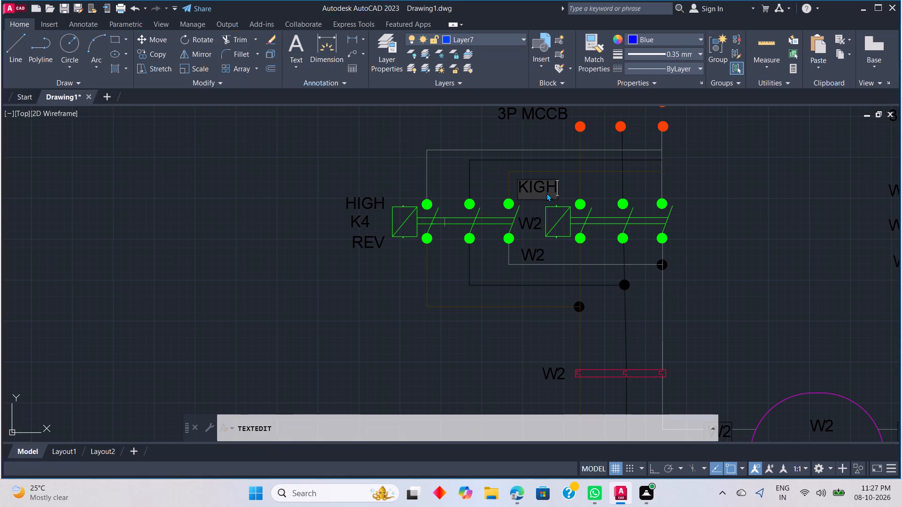
key(BackSpace)
key(BackSpace)
key(BackSpace)
key(BackSpace)
key(k)
key(BackSpace)
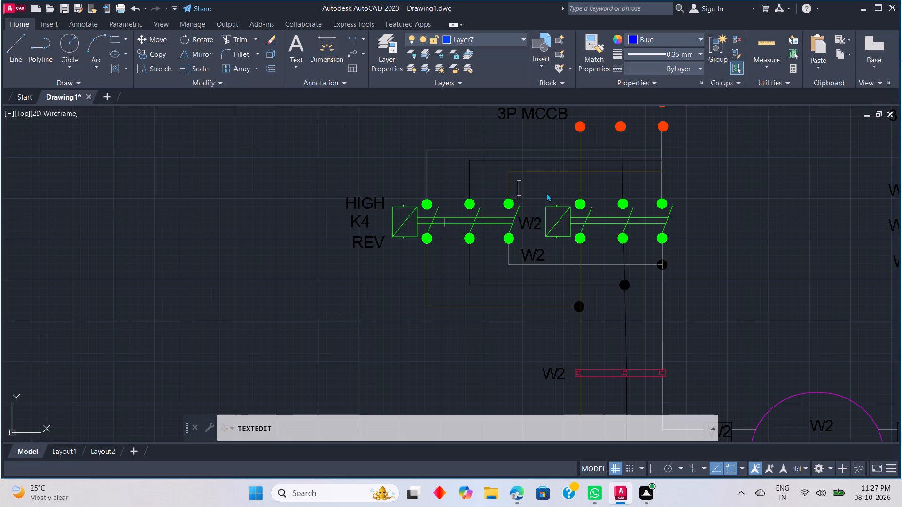
text(HI)
text(GH)
click(530, 214)
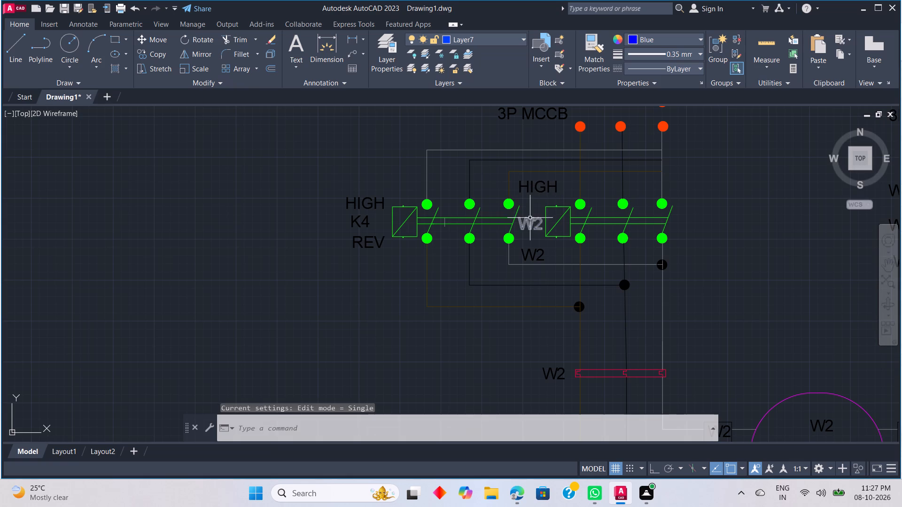
Change the middle W2 label, directly beside the inner contactor's coil, to K3.
double_click(531, 221)
key(BackSpace)
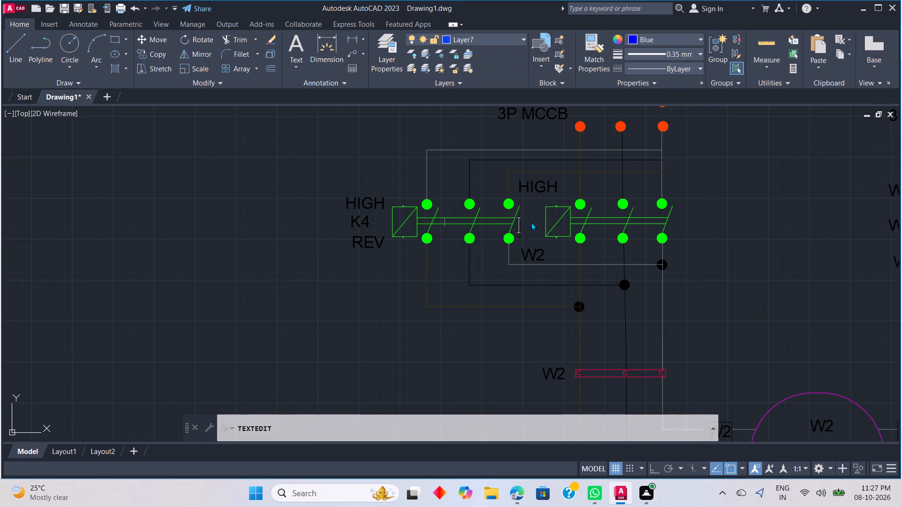
key(k)
key(3)
Change the W2 label below K3 to FWD.
double_click(536, 249)
click(534, 250)
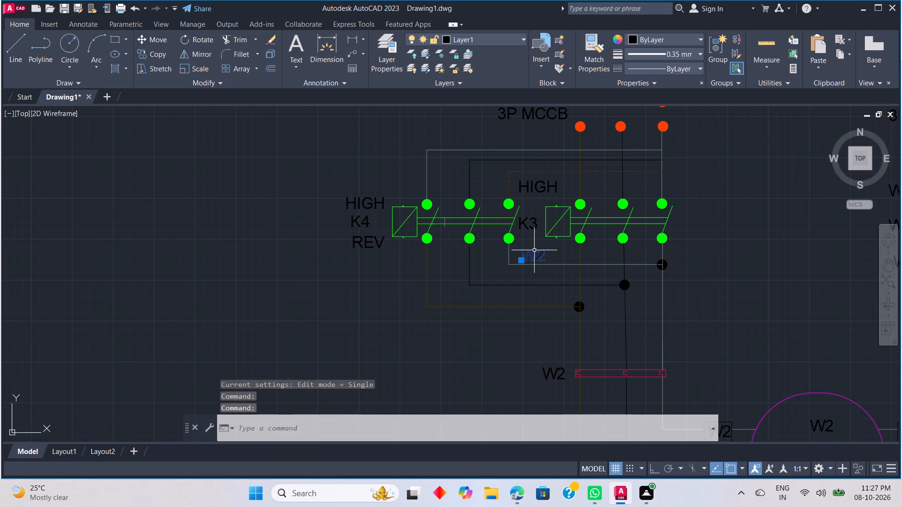
double_click(535, 256)
click(536, 252)
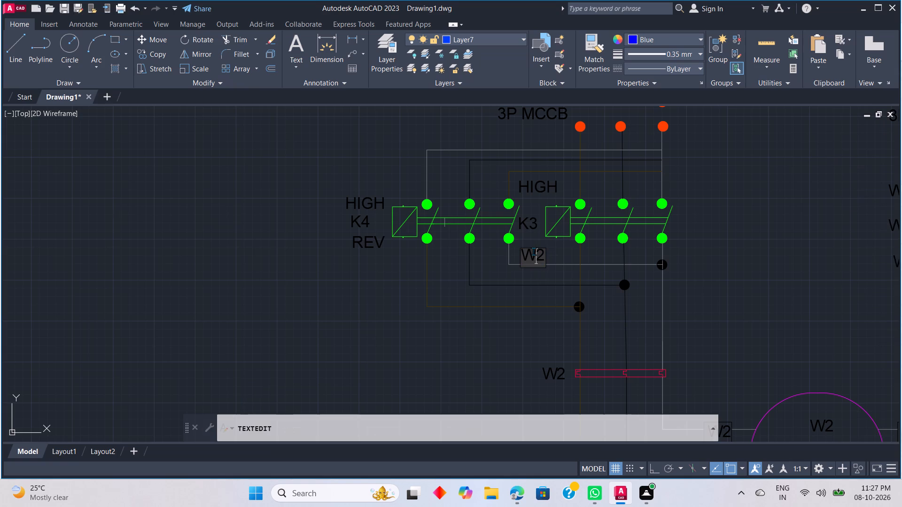
key(BackSpace)
key(BackSpace)
click(528, 254)
key(BackSpace)
text(FWD)
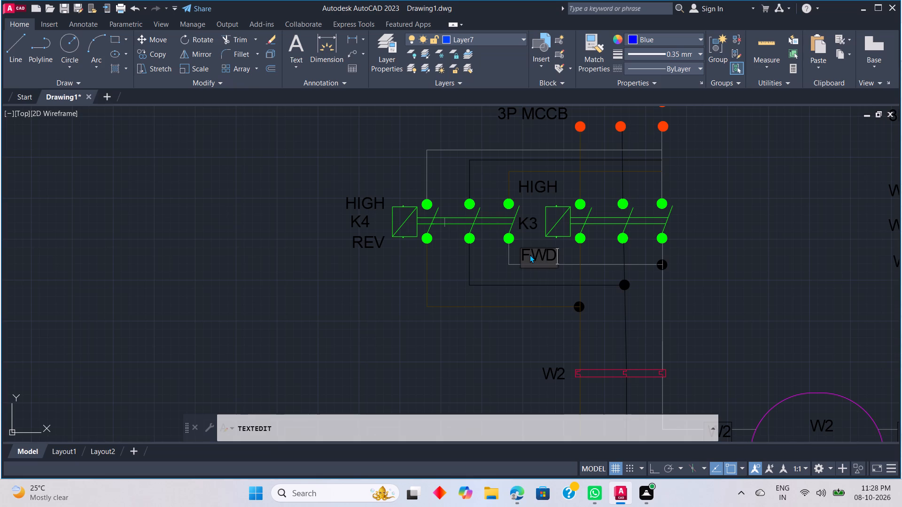
click(463, 335)
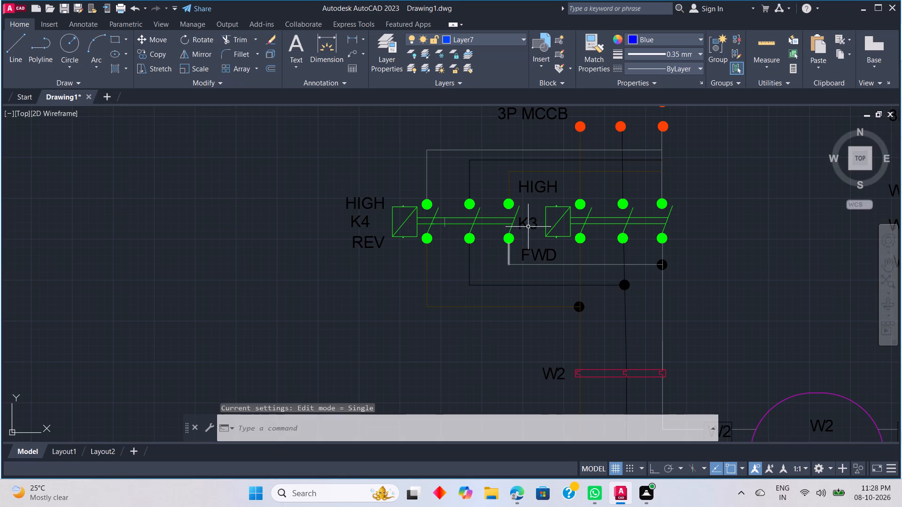
Move FWD up and HIGH down close to K3, and shift K3 slightly toward the inner contactor's coil, forming a compact label stack.
click(538, 251)
click(525, 259)
click(521, 261)
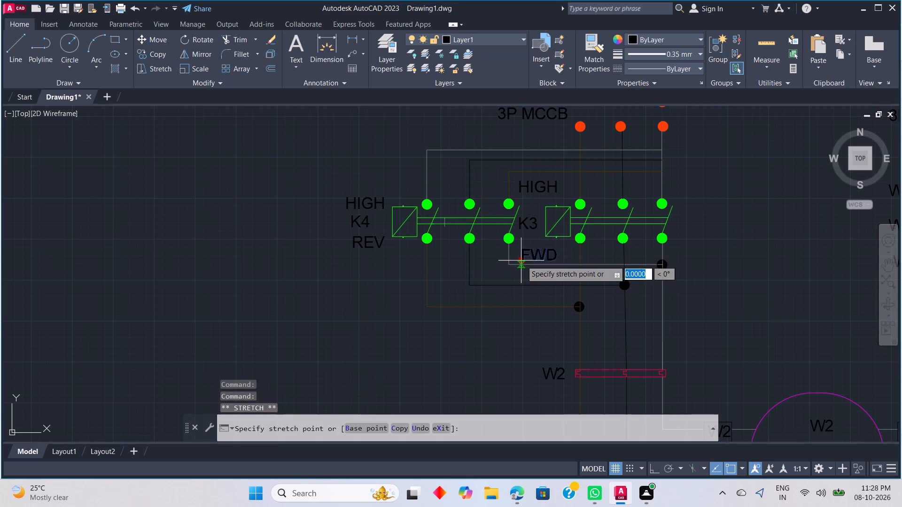
click(517, 252)
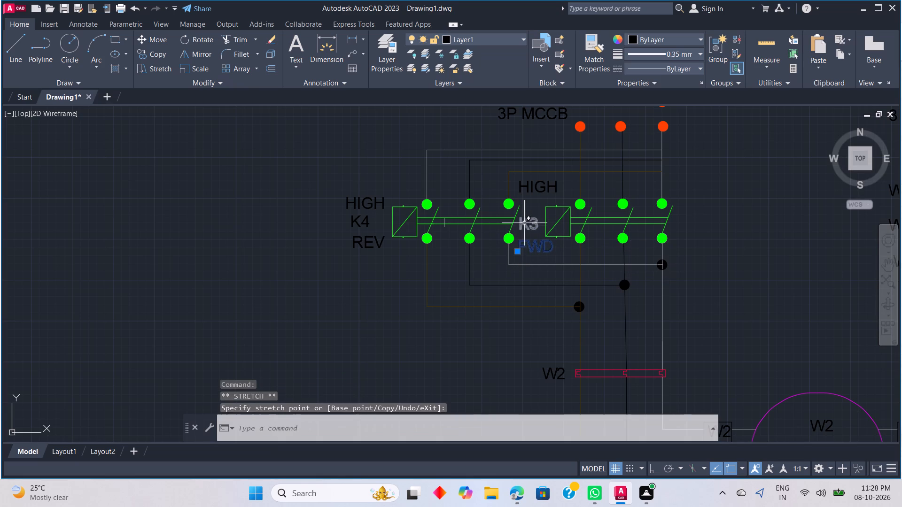
click(524, 227)
click(519, 229)
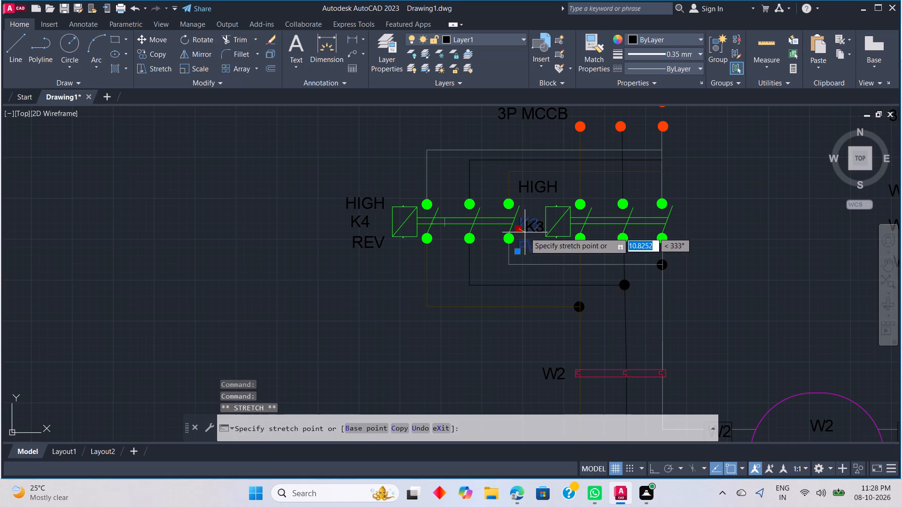
click(523, 234)
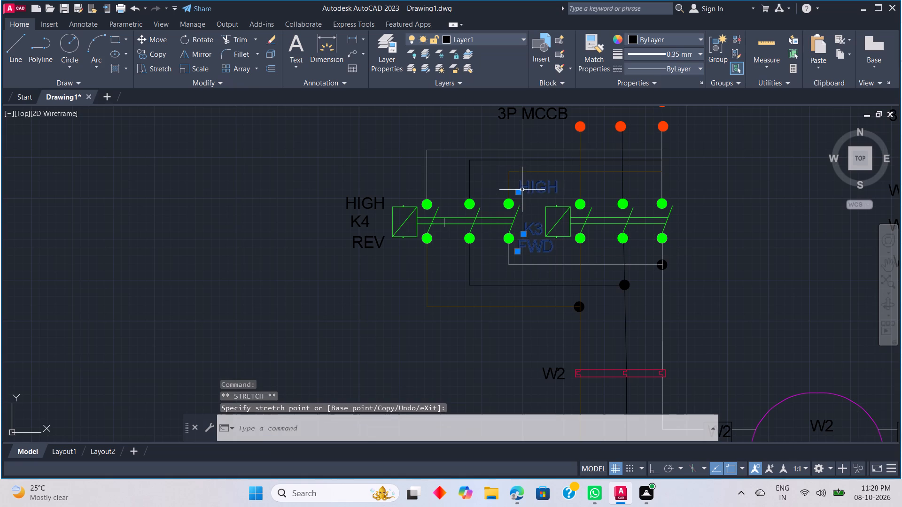
click(522, 190)
click(520, 194)
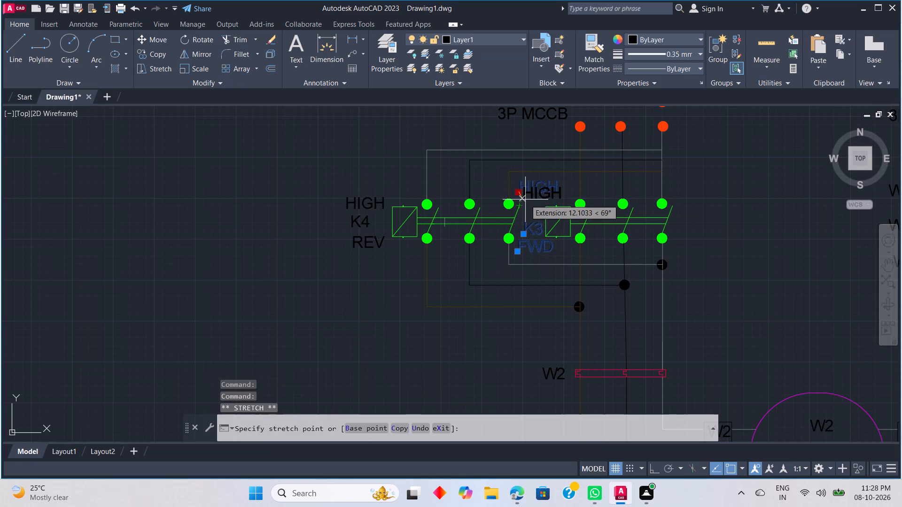
click(526, 200)
click(524, 235)
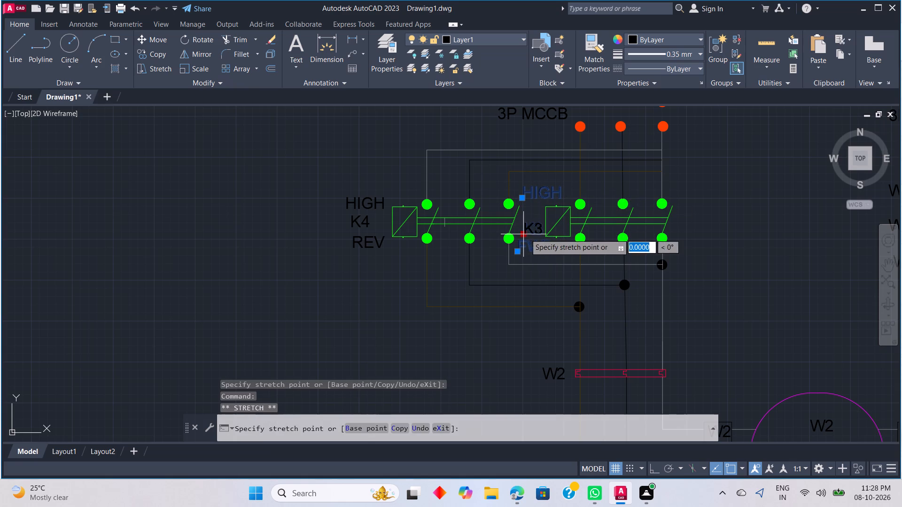
click(524, 228)
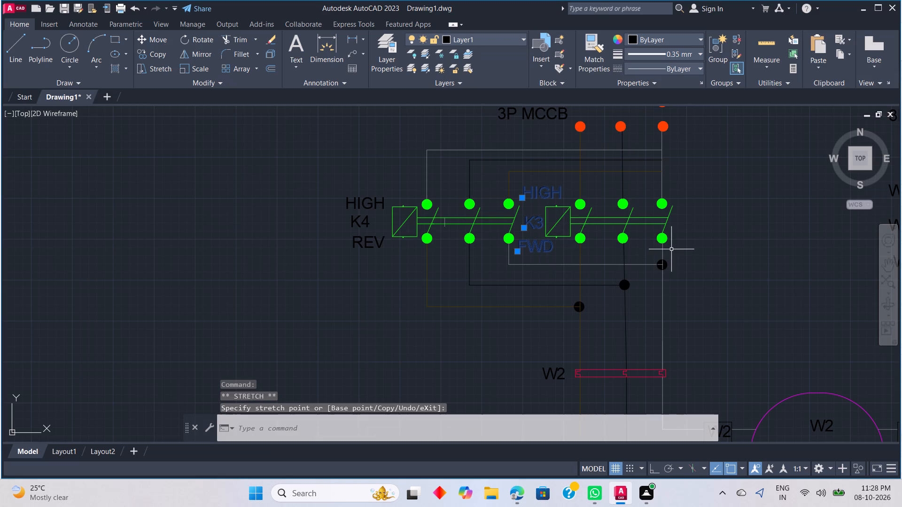
key(Escape)
On the O/L2 side, change the W2 label above and beside the first contactor's coil to LOW.
scroll(674, 253, down, 2)
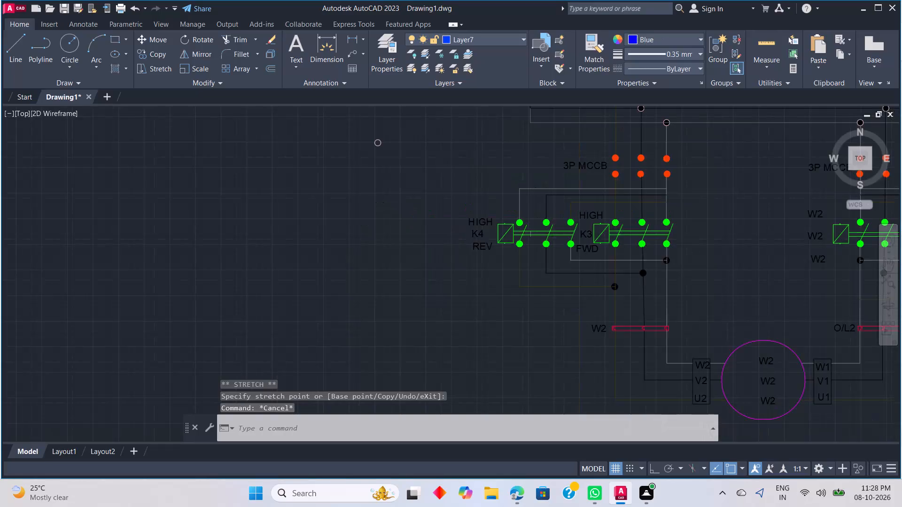
middle_drag(686, 243, 432, 231)
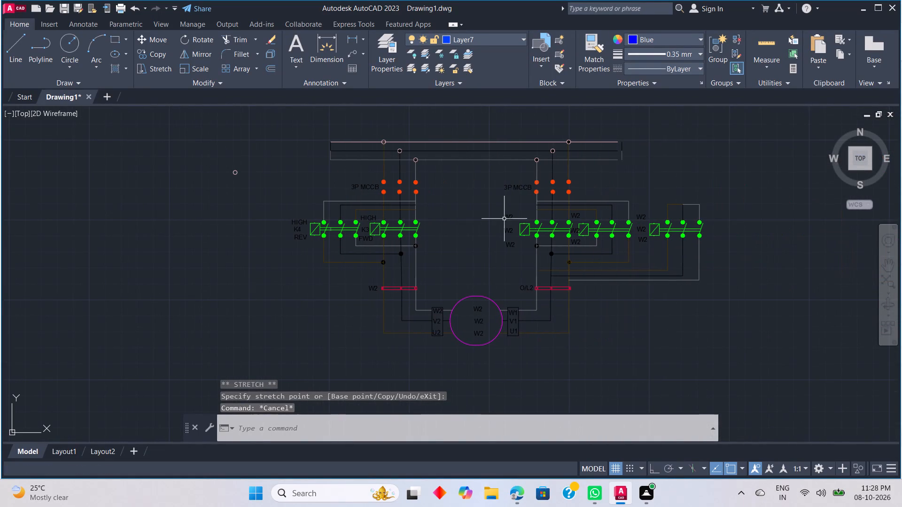
scroll(505, 219, up, 2)
double_click(517, 214)
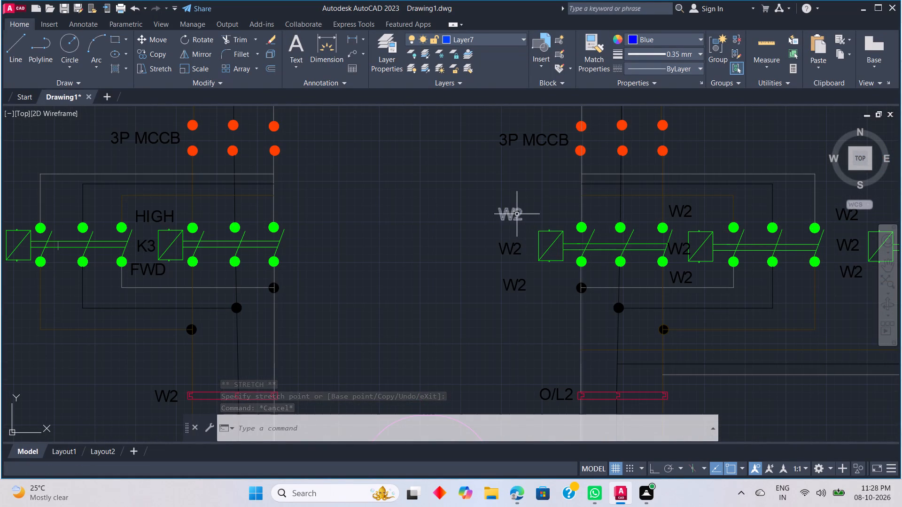
text(\\)
key(BackSpace)
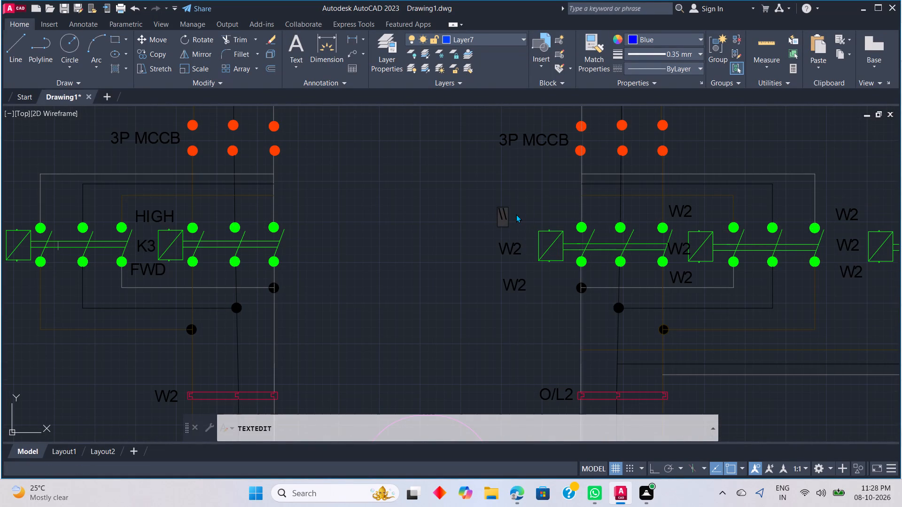
key(BackSpace)
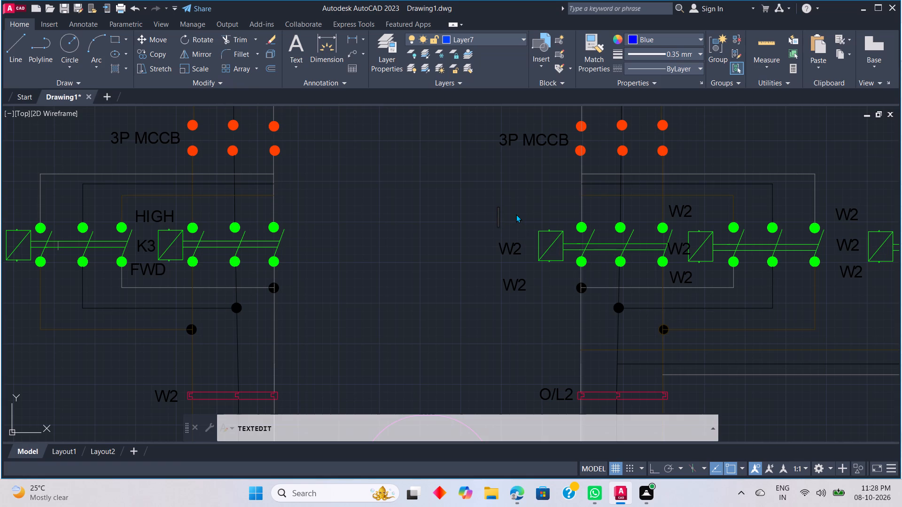
text(LO)
key(w)
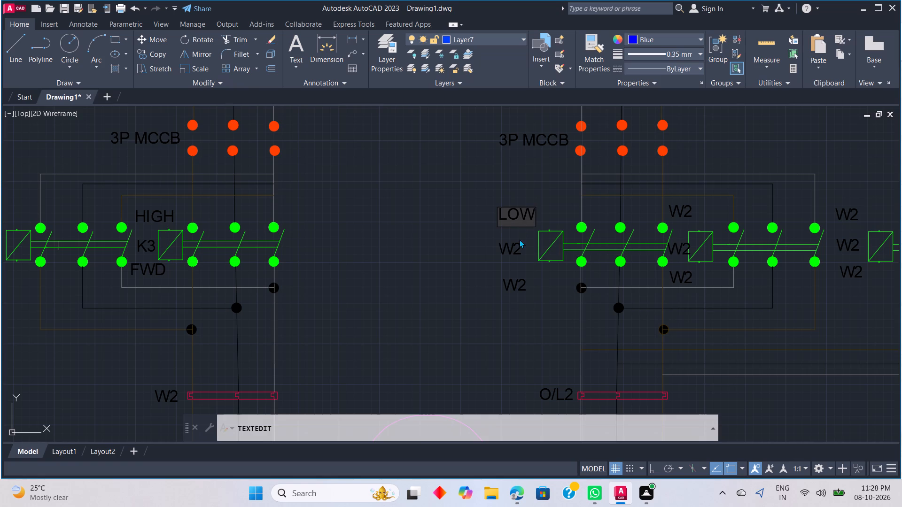
Change the middle W2 label, directly beside the first O/L2-side contactor's coil, to K1.
double_click(511, 246)
double_click(520, 246)
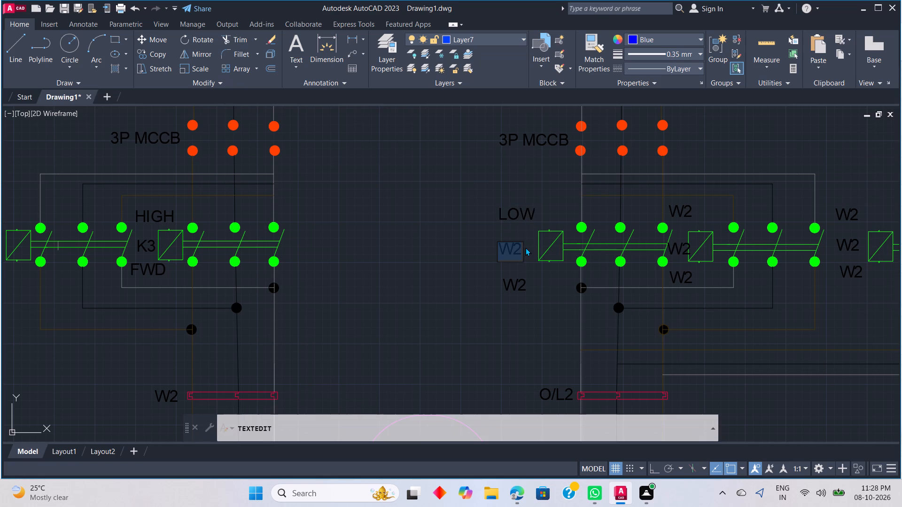
key(BackSpace)
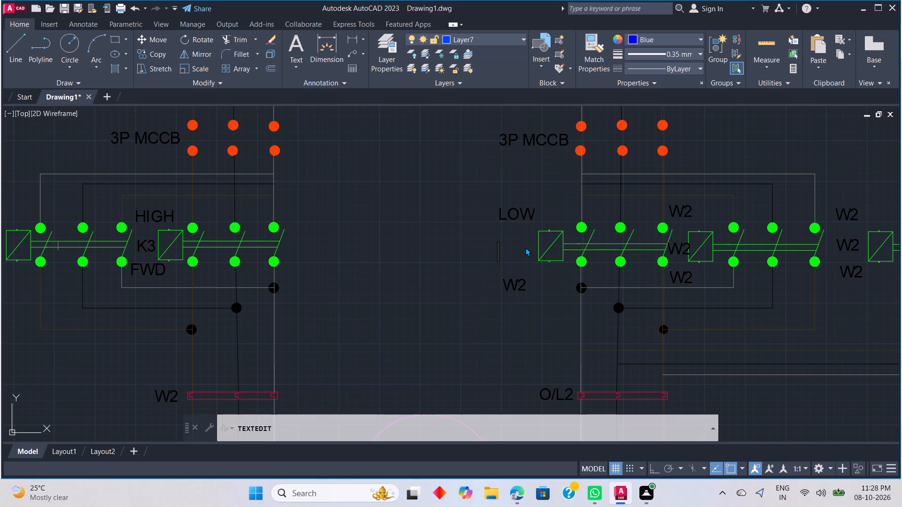
key(l)
key(BackSpace)
text(K1)
Change the W2 label below K1 to FWD.
double_click(520, 283)
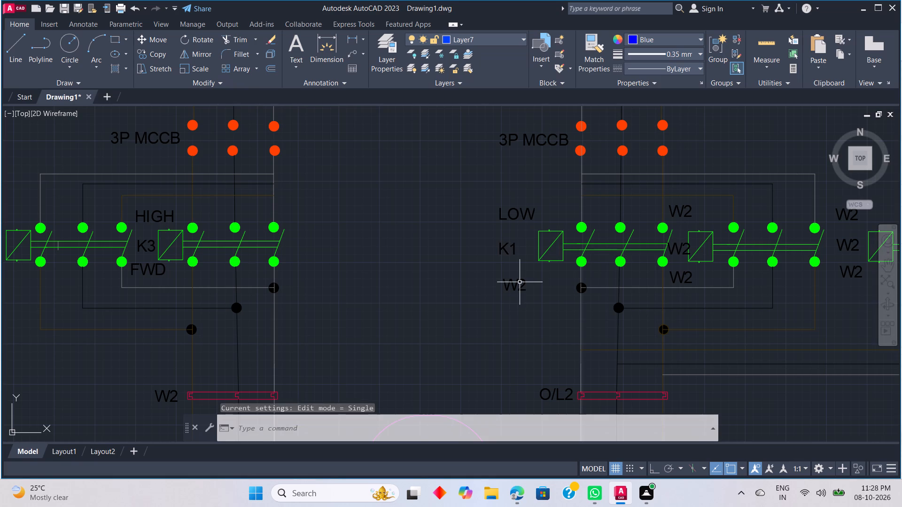
double_click(519, 283)
key(BackSpace)
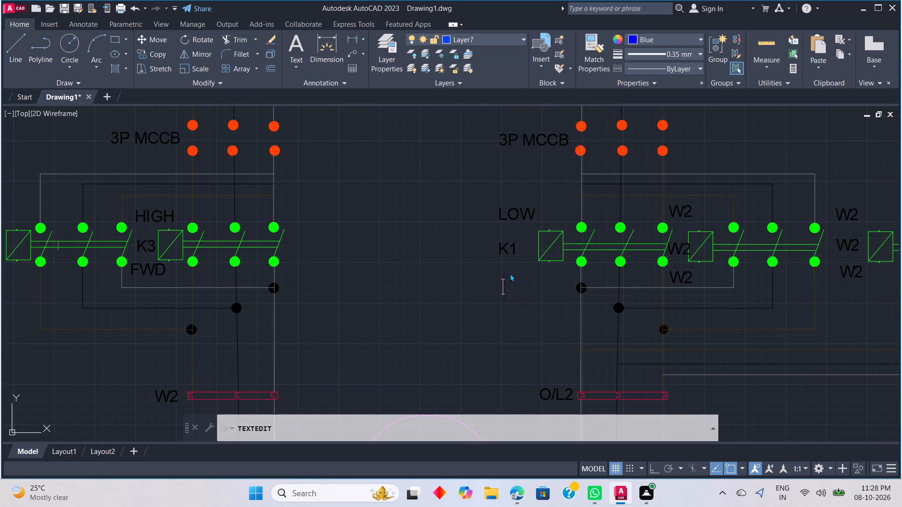
text(FWD)
Change the upper W2 label at the second O/L2-side contactor's coil to LOW.
double_click(682, 205)
double_click(683, 212)
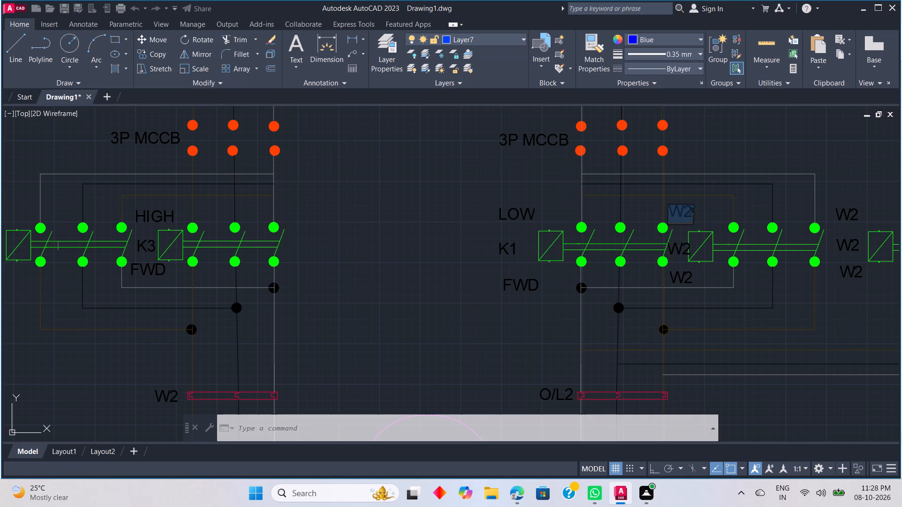
key(BackSpace)
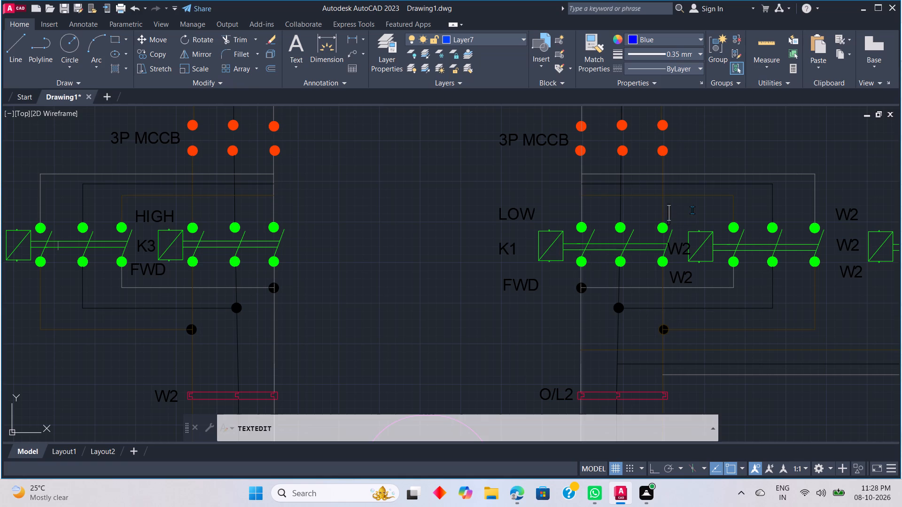
text(LOW)
Change the middle W2 label, directly beside the second O/L2-side contactor's coil, to K2.
double_click(682, 246)
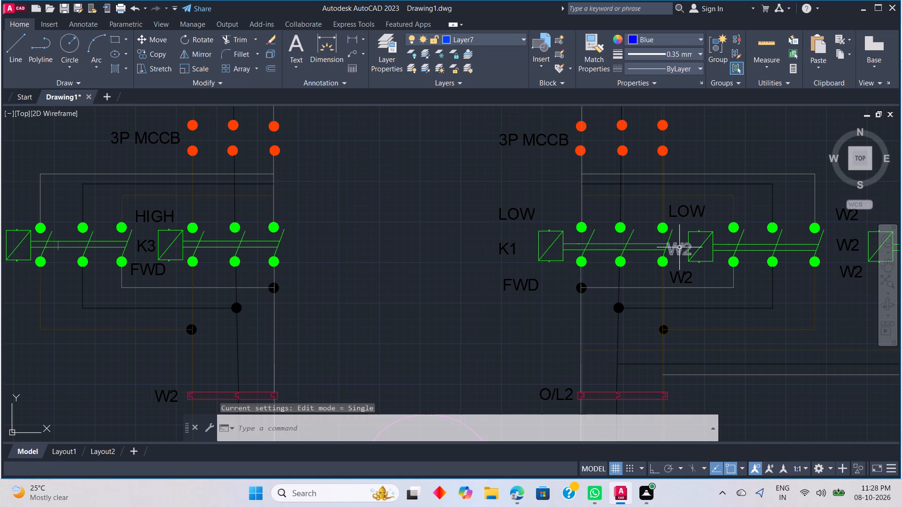
double_click(679, 248)
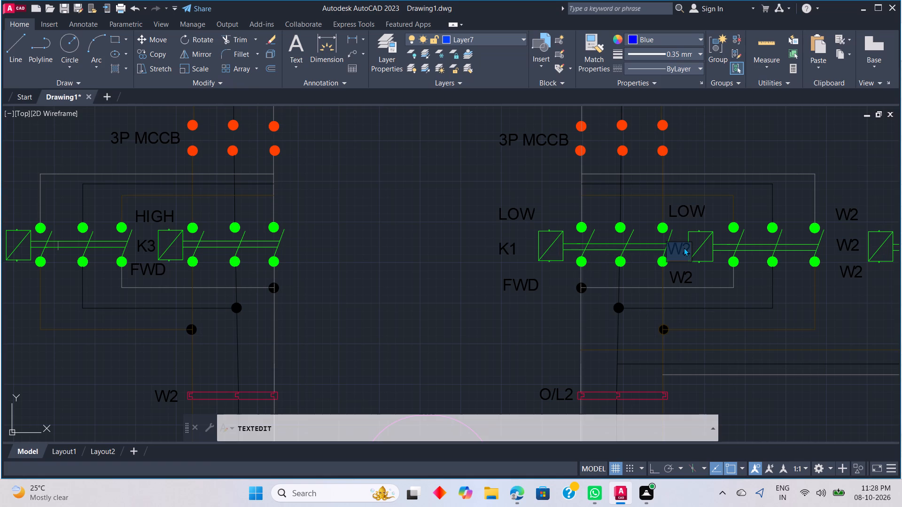
key(BackSpace)
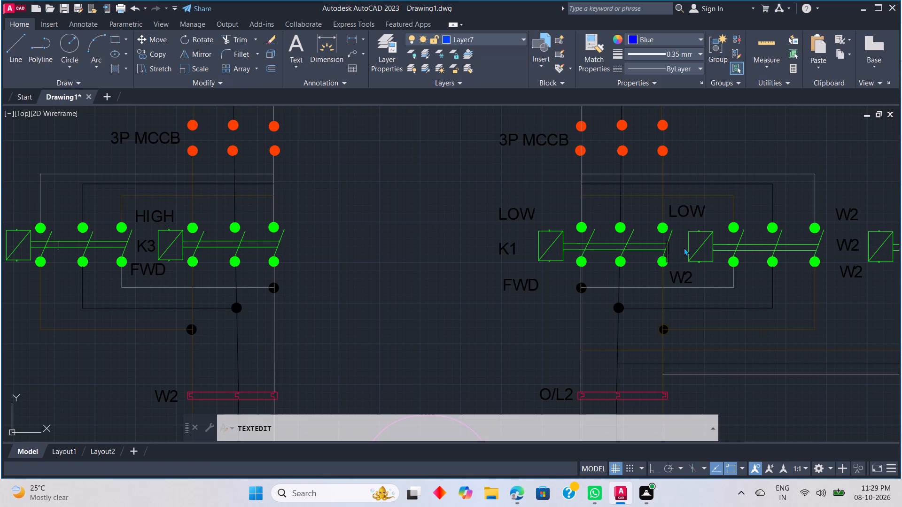
key(k)
key(2)
Change the W2 label below K2 to REV.
double_click(685, 273)
click(685, 276)
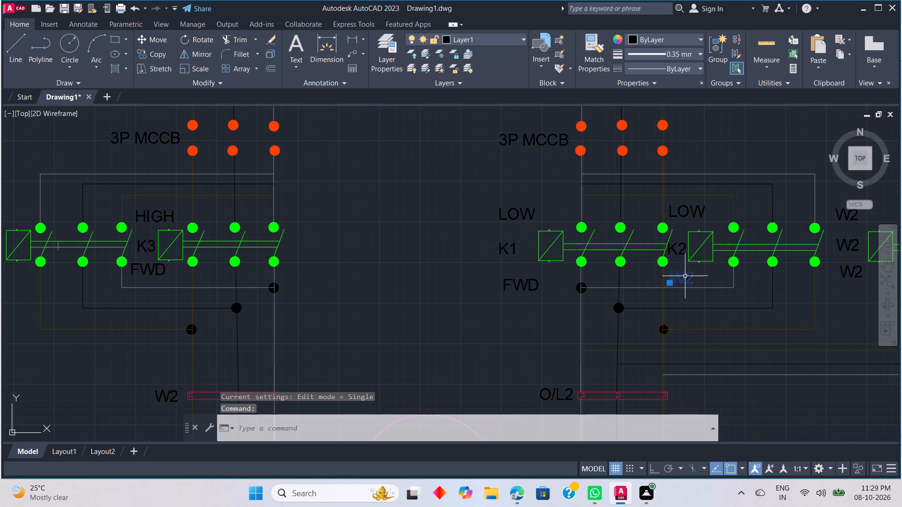
click(685, 276)
key(BackSpace)
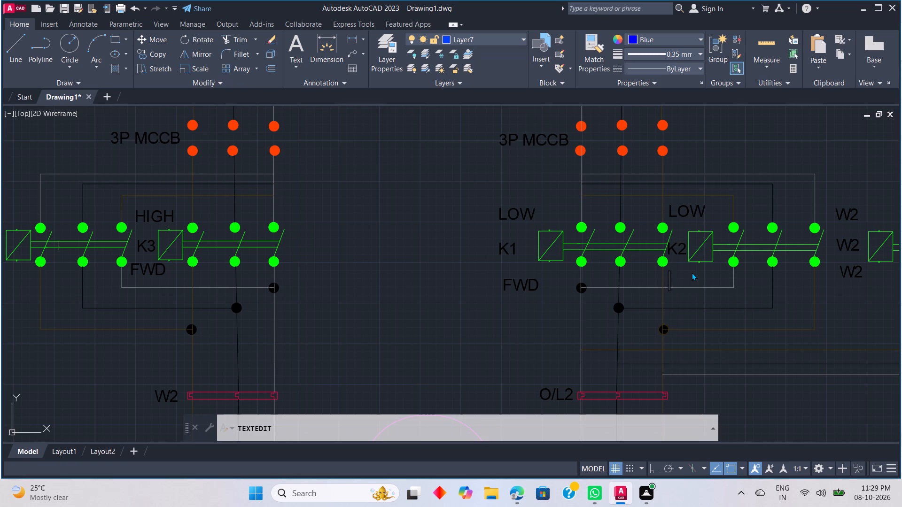
text(REV)
click(743, 323)
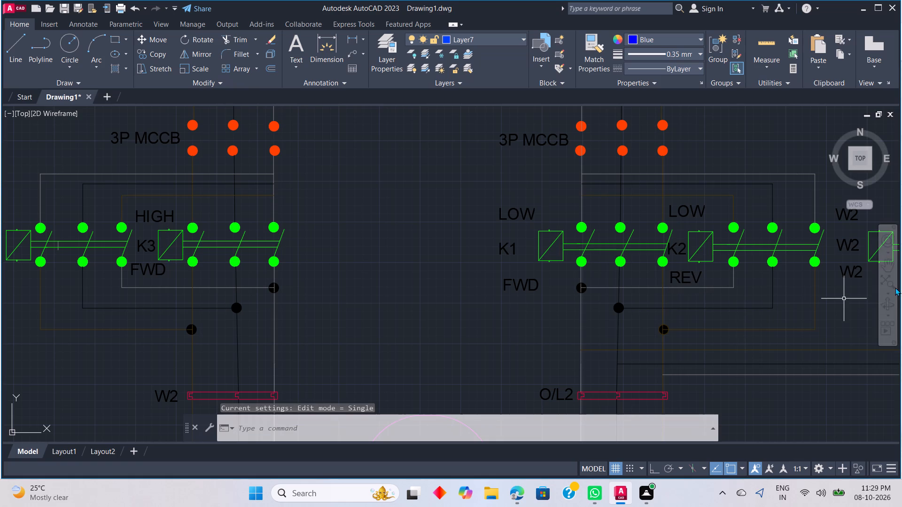
drag(828, 294, 723, 293)
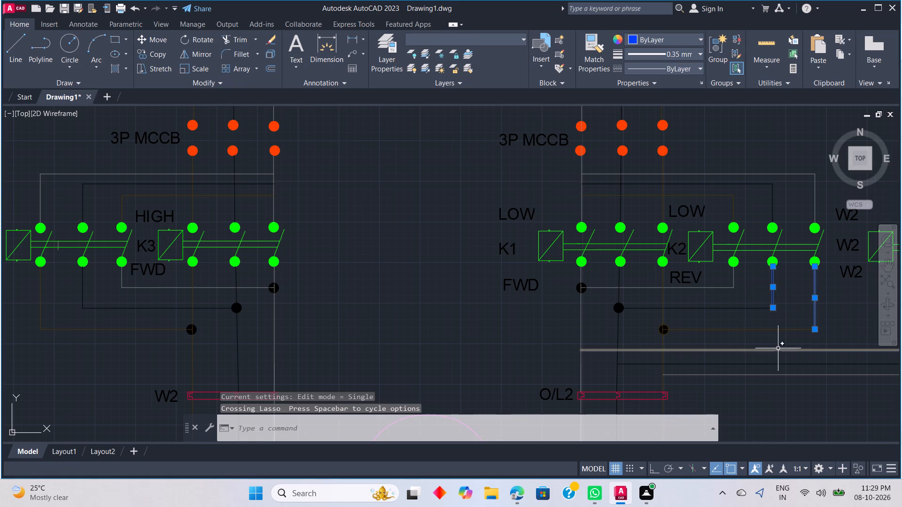
key(Escape)
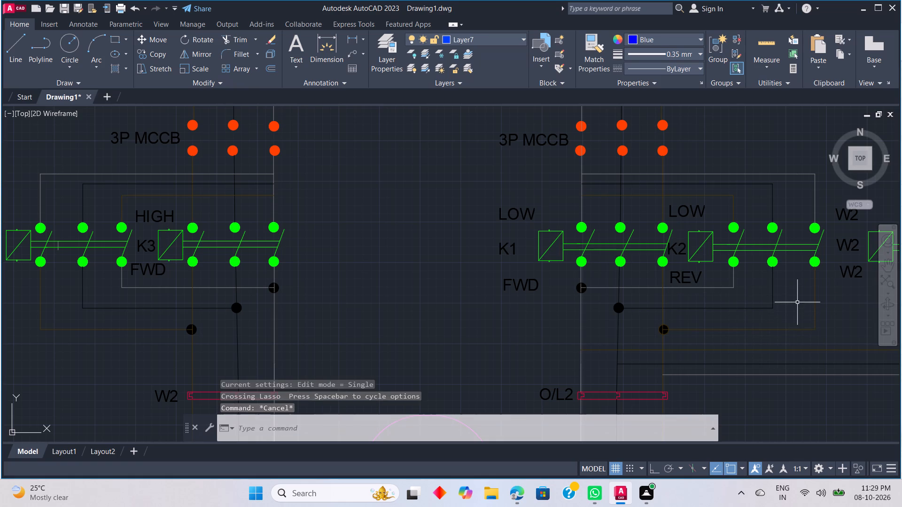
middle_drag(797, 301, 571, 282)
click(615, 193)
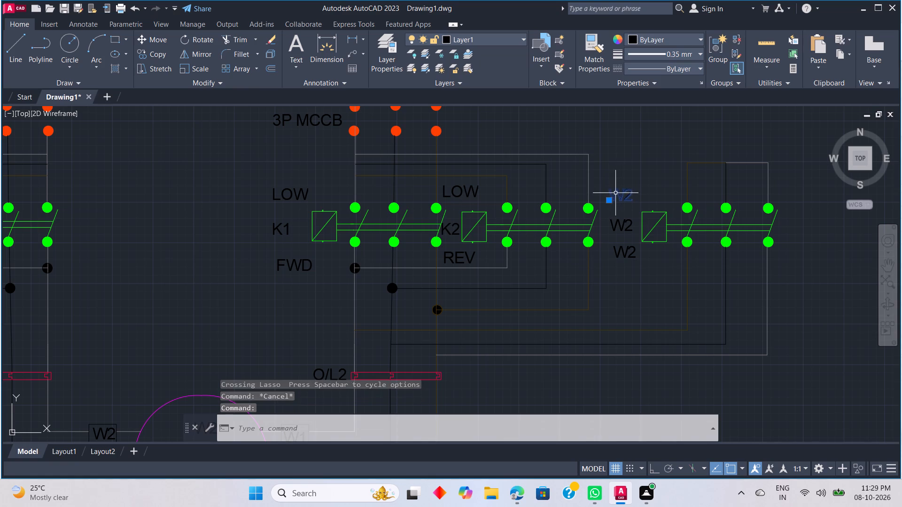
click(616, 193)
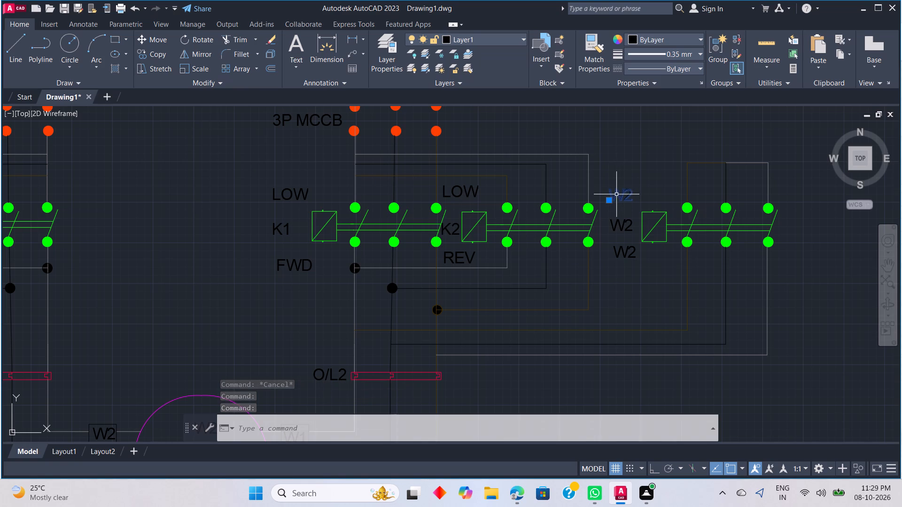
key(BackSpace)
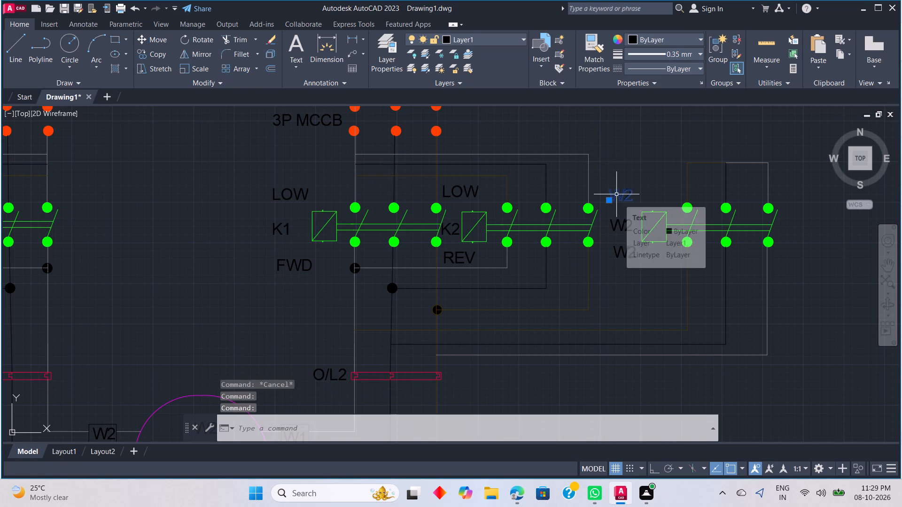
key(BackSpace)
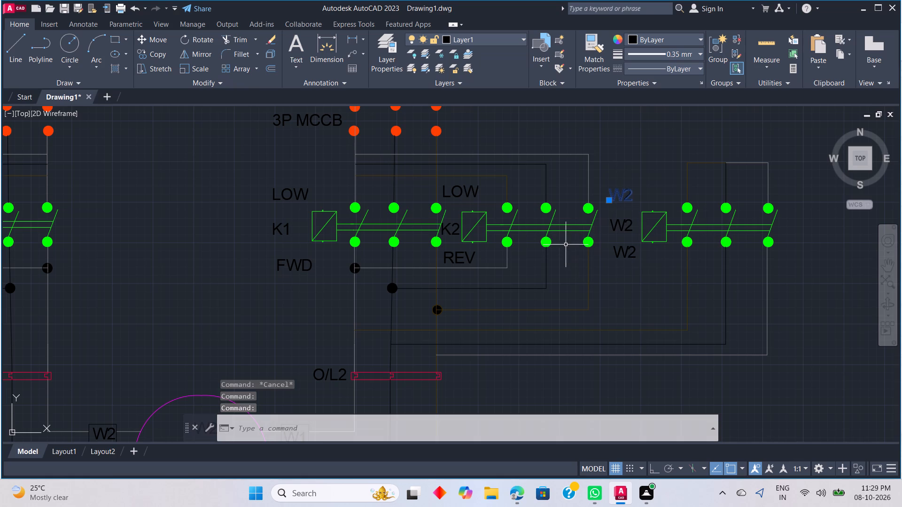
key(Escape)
Move the LOW, K1 and FWD labels into a compact stack beside the K1 contactor's coil.
click(275, 194)
drag(274, 199, 272, 215)
click(273, 209)
click(272, 230)
drag(273, 235, 279, 231)
click(282, 229)
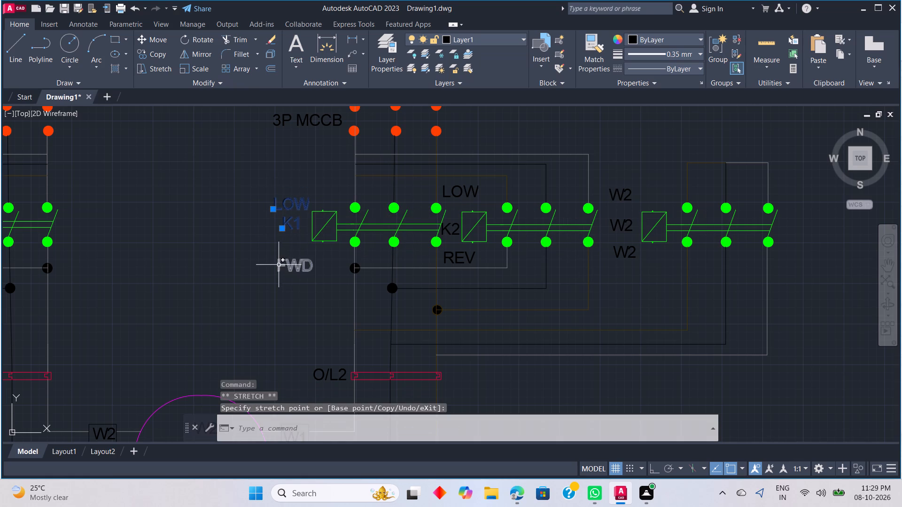
click(278, 265)
drag(275, 270, 275, 265)
click(275, 252)
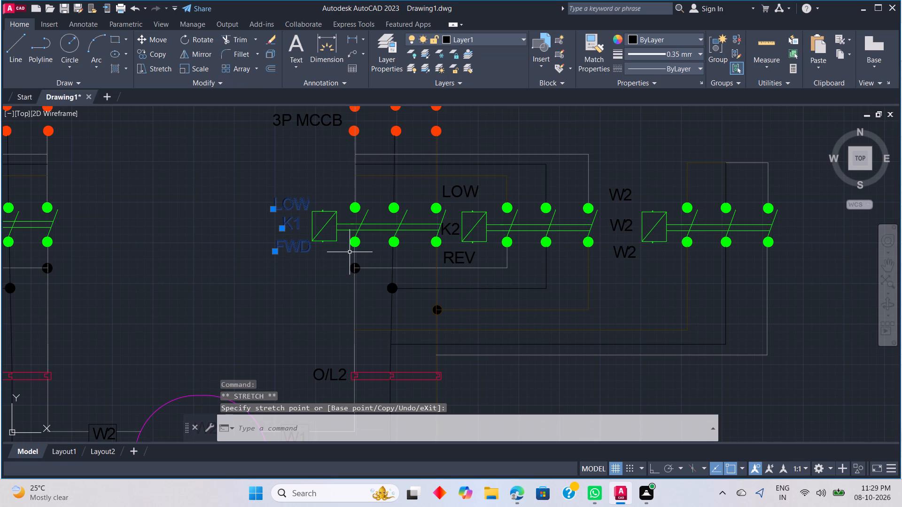
key(Escape)
Move the LOW label at the K2 contactor down to just above its coil.
click(449, 193)
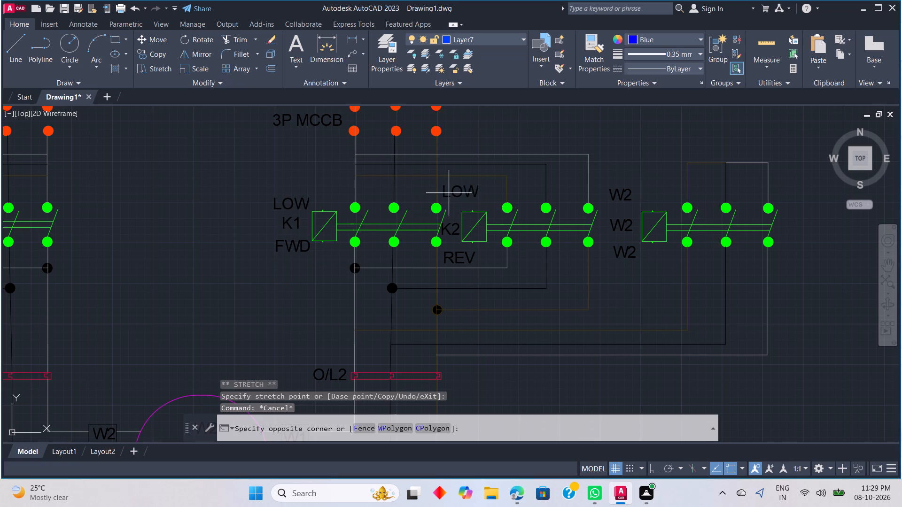
click(446, 196)
drag(444, 198, 446, 203)
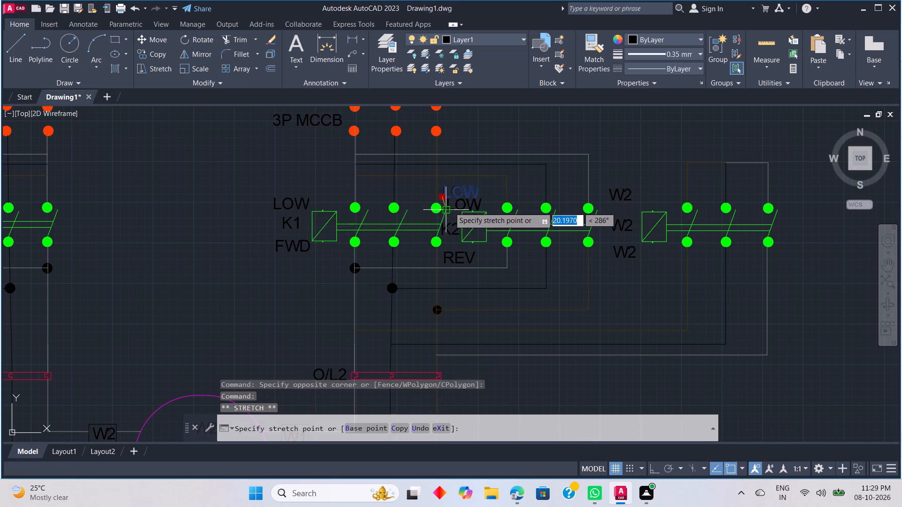
scroll(451, 207, up, 3)
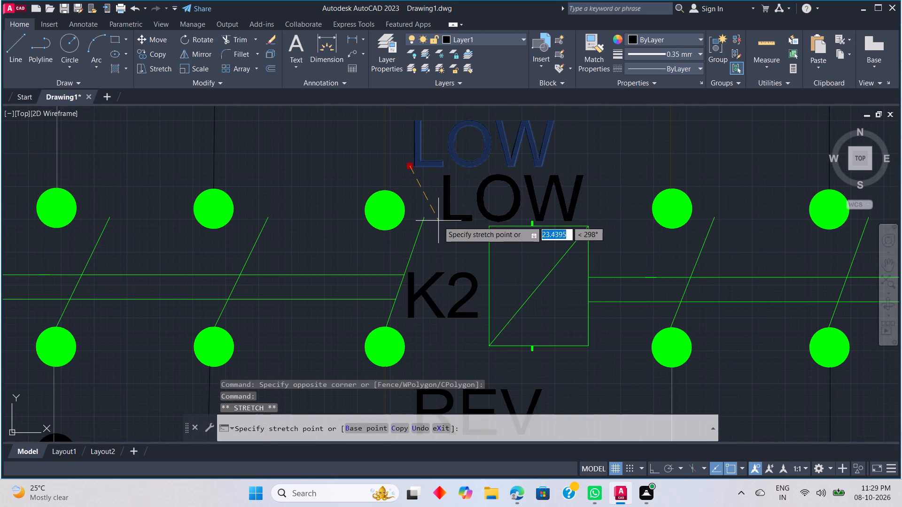
click(436, 221)
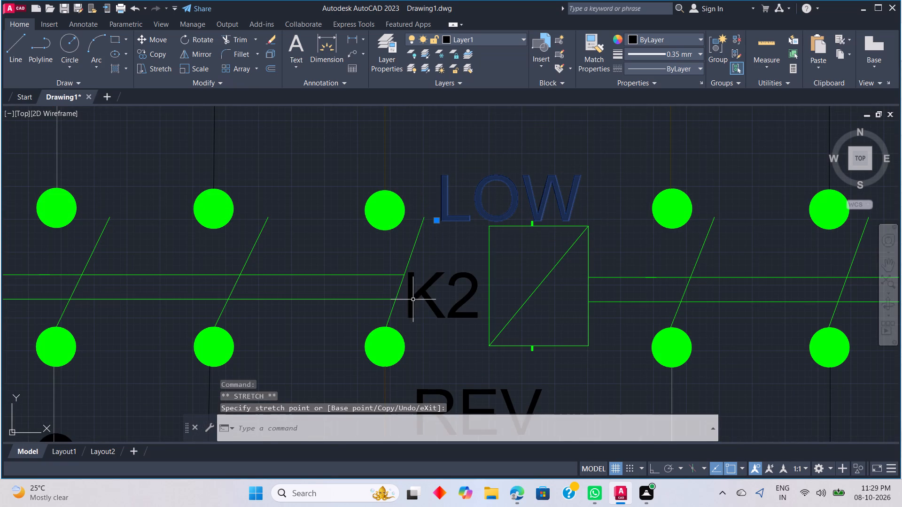
Reposition the K2 label directly beside its coil and move the REV label up to just below that coil.
click(414, 306)
click(406, 318)
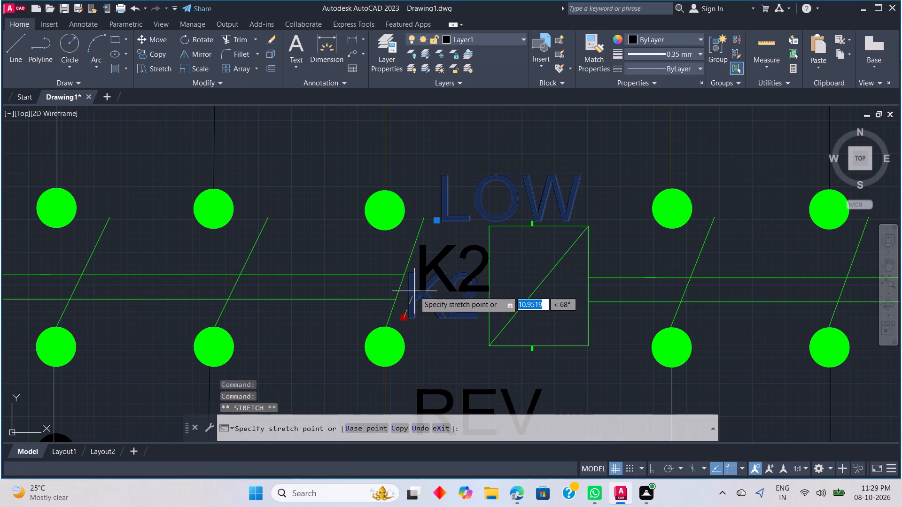
click(413, 289)
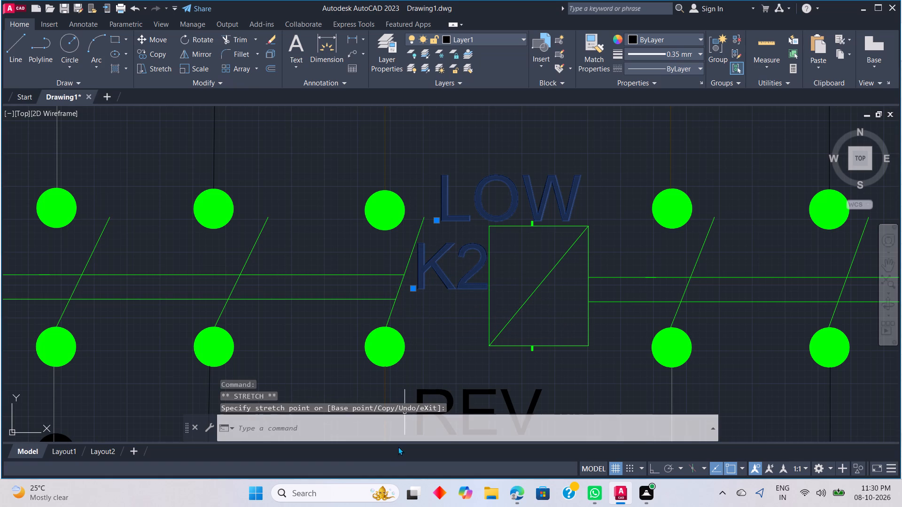
click(427, 400)
middle_click(437, 385)
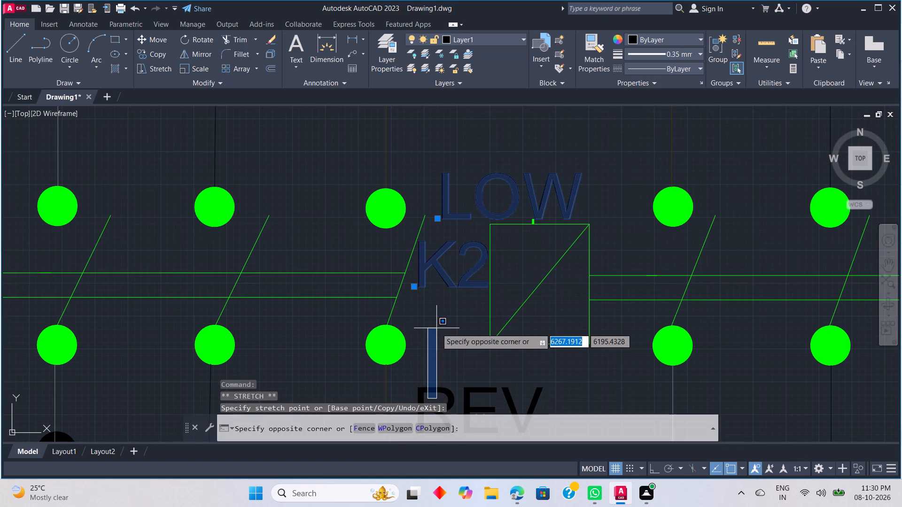
scroll(443, 335, down, 1)
middle_drag(443, 335, 437, 284)
click(424, 333)
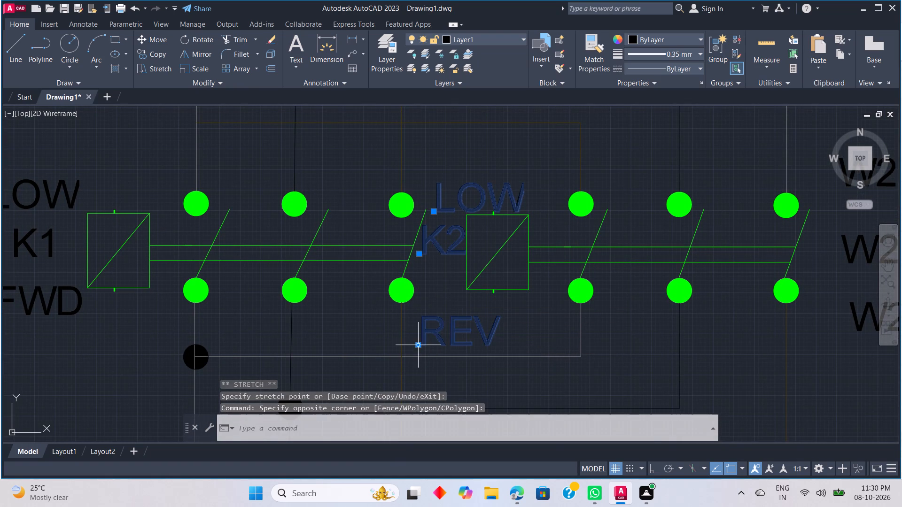
drag(419, 345, 419, 336)
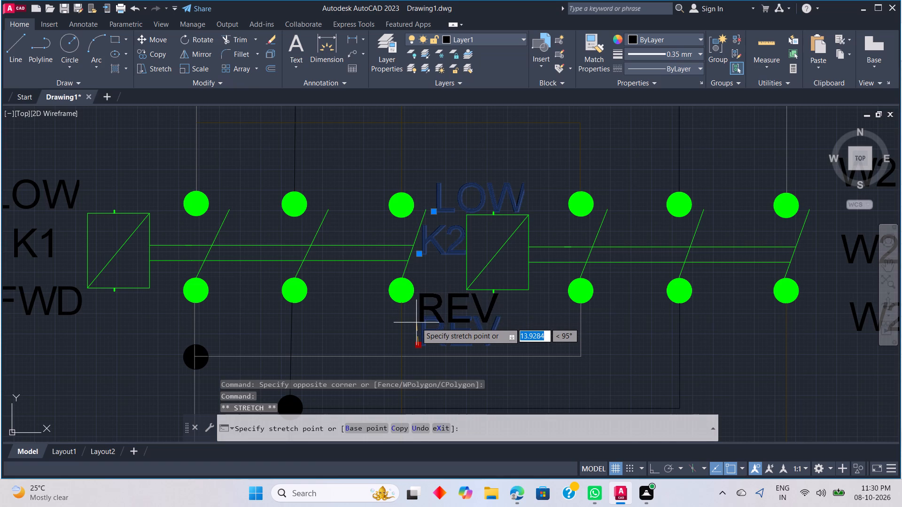
click(416, 323)
click(420, 254)
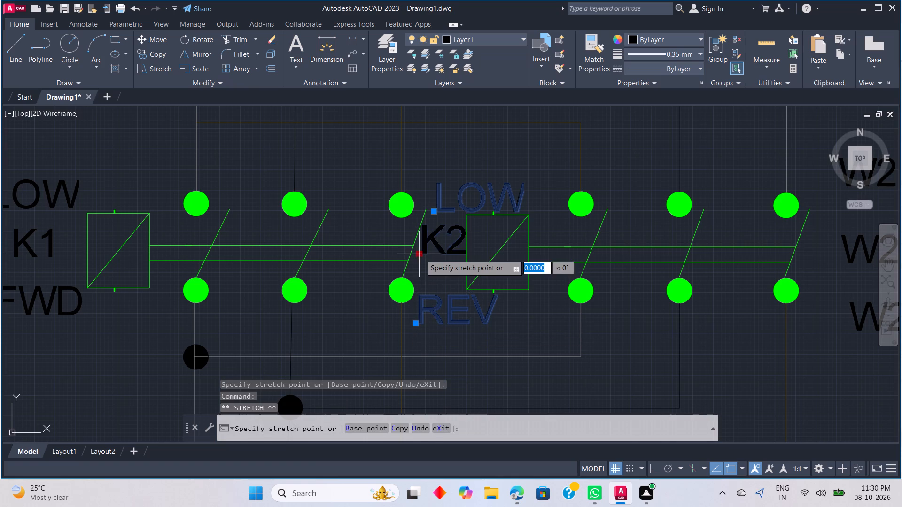
click(419, 271)
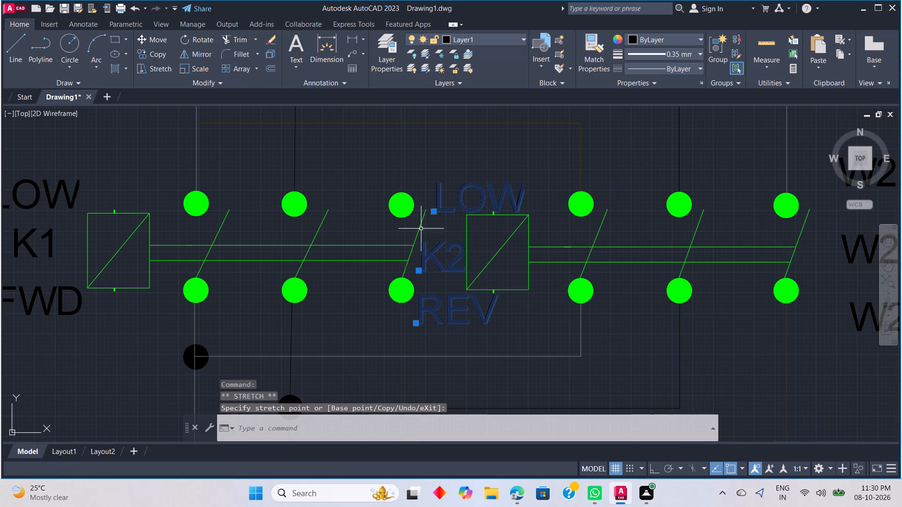
key(Escape)
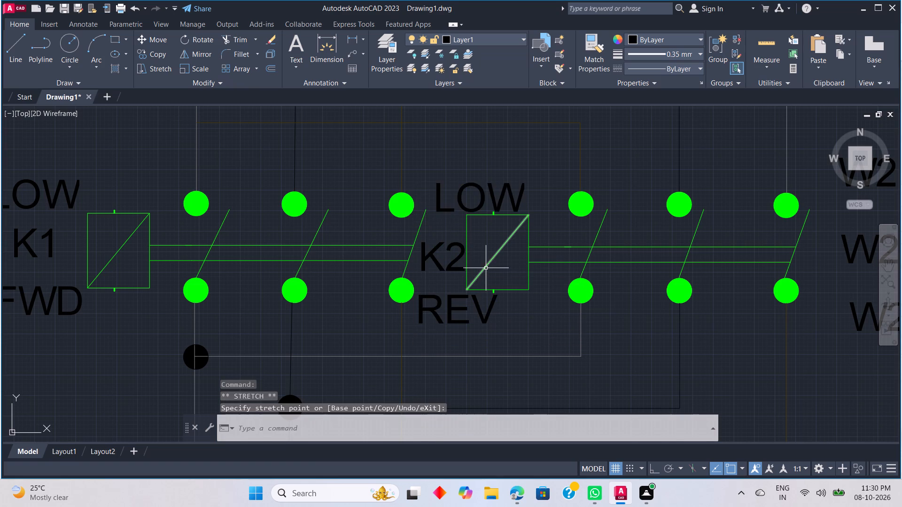
Change the upper W2 label at the third O/L2-side contactor's coil to K5.
scroll(580, 293, down, 2)
middle_drag(641, 301, 469, 291)
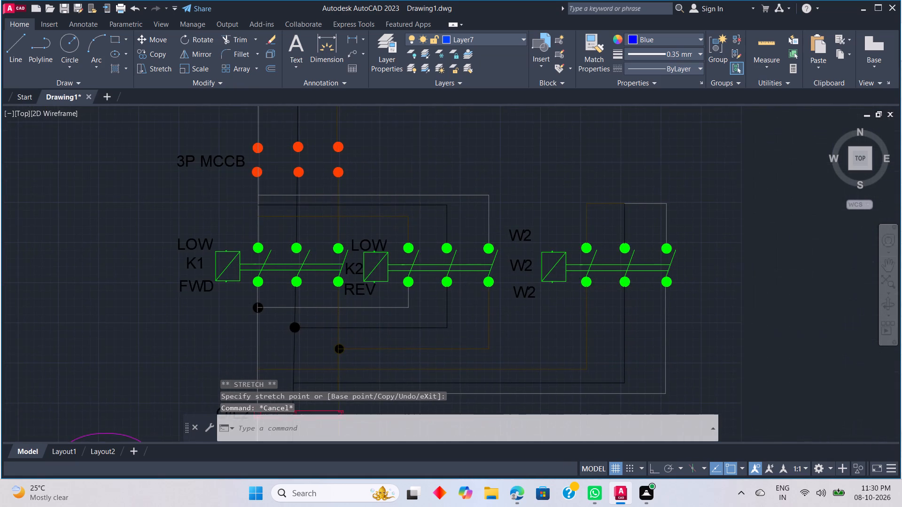
scroll(476, 289, up, 2)
double_click(572, 154)
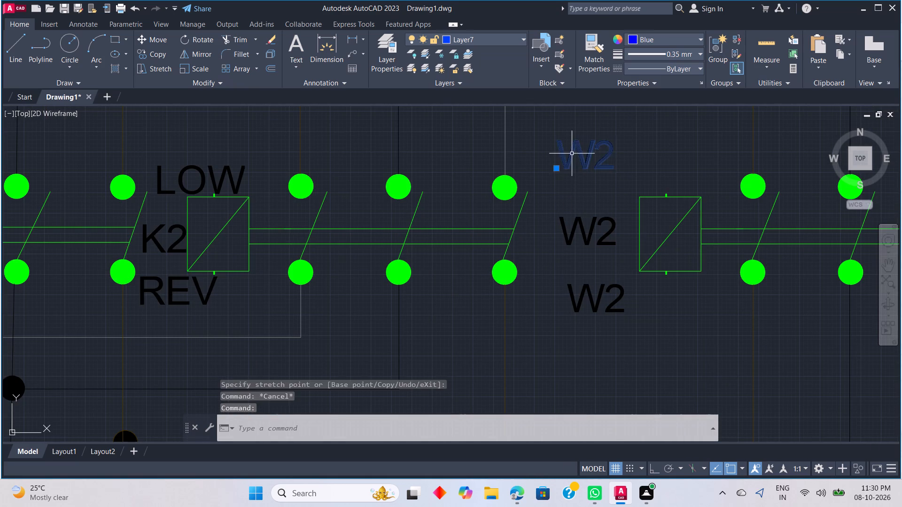
key(BackSpace)
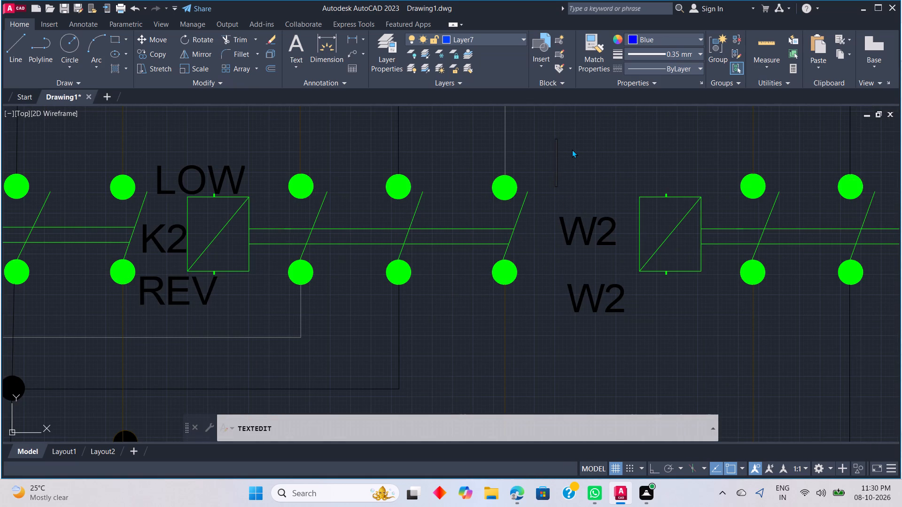
key(l)
key(3)
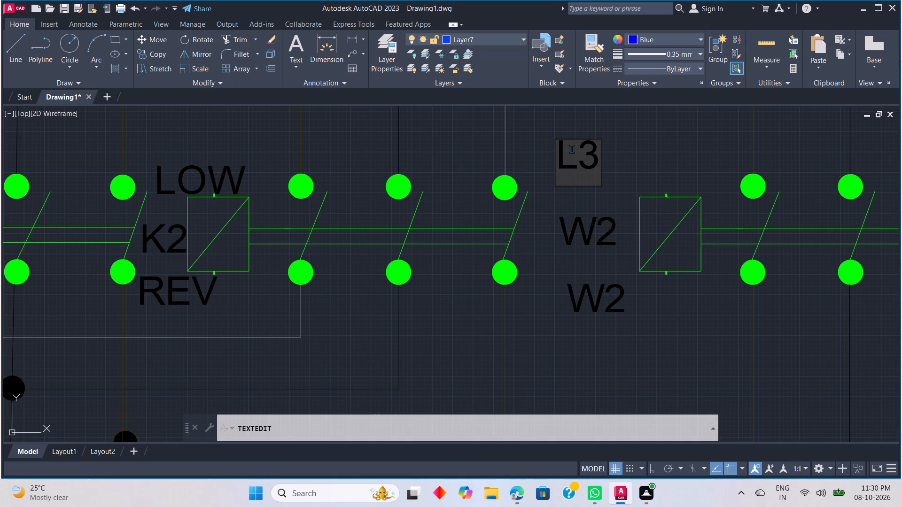
key(BackSpace)
key(BackSpace)
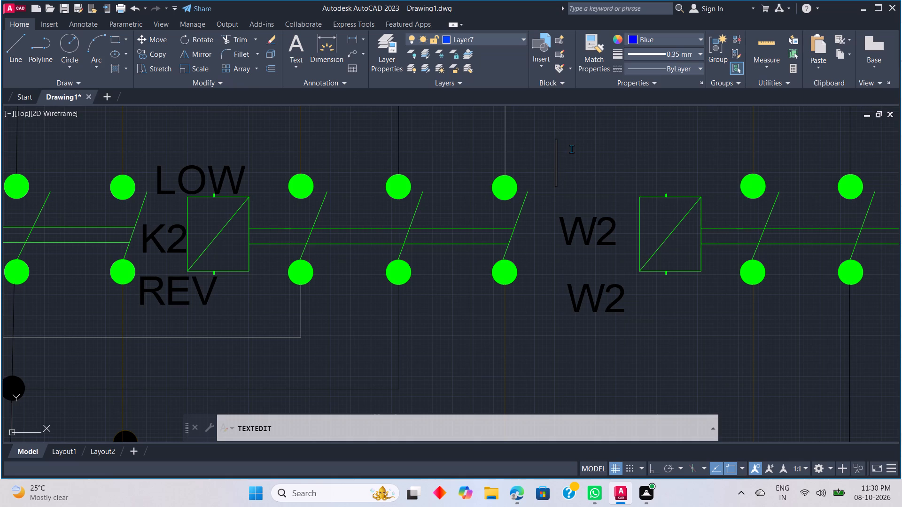
text(K5)
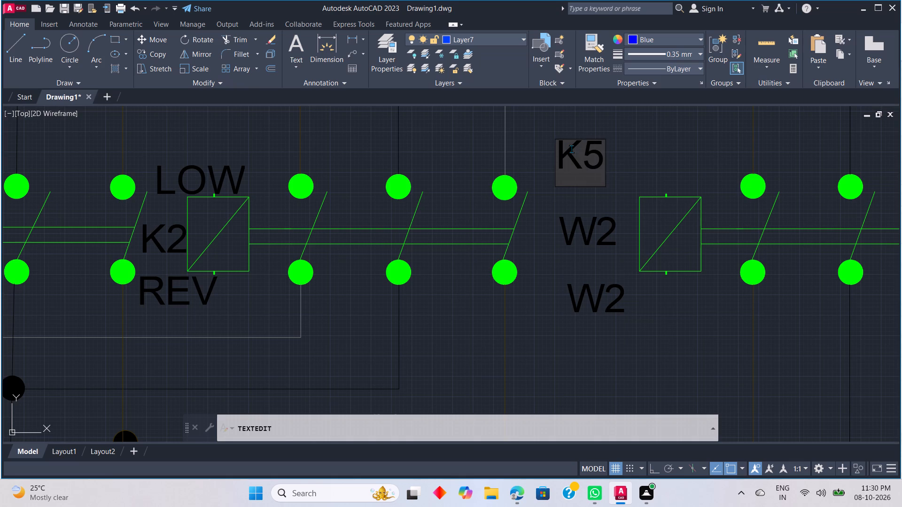
Change the middle W2 label, below K5, to STAR.
double_click(588, 226)
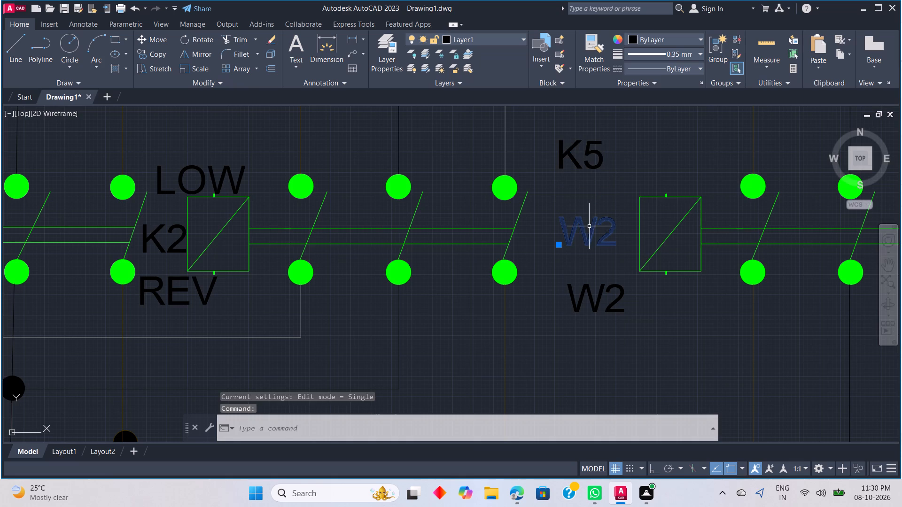
triple_click(590, 228)
double_click(591, 228)
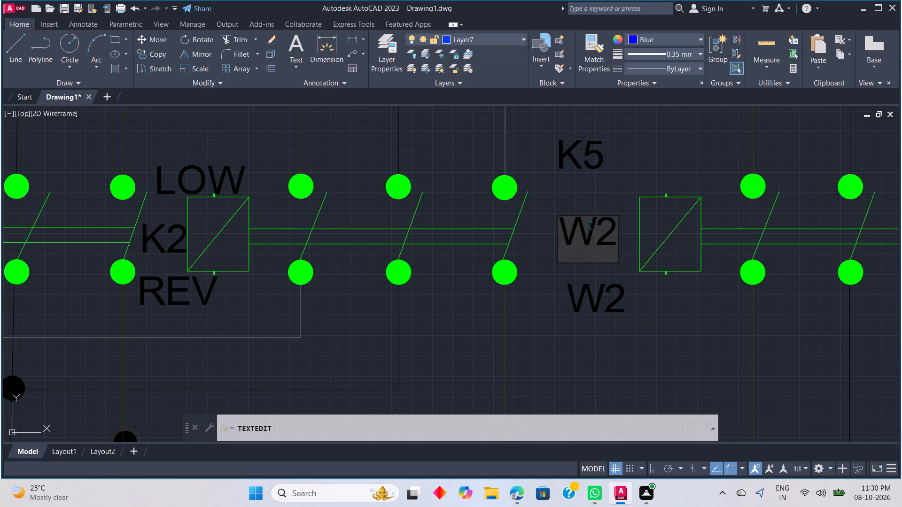
click(611, 247)
key(BackSpace)
key(BackSpace)
key(BackSpace)
key(BackSpace)
key(BackSpace)
key(BackSpace)
key(BackSpace)
key(BackSpace)
key(BackSpace)
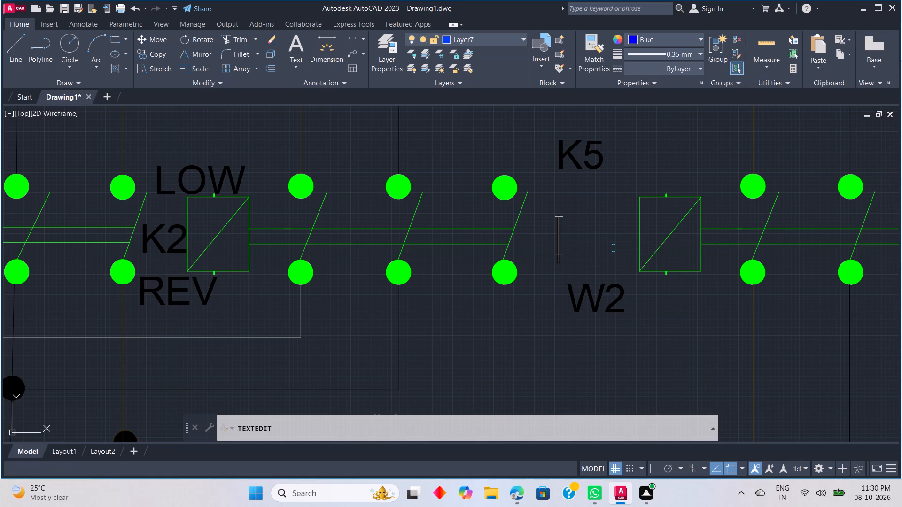
text(STA)
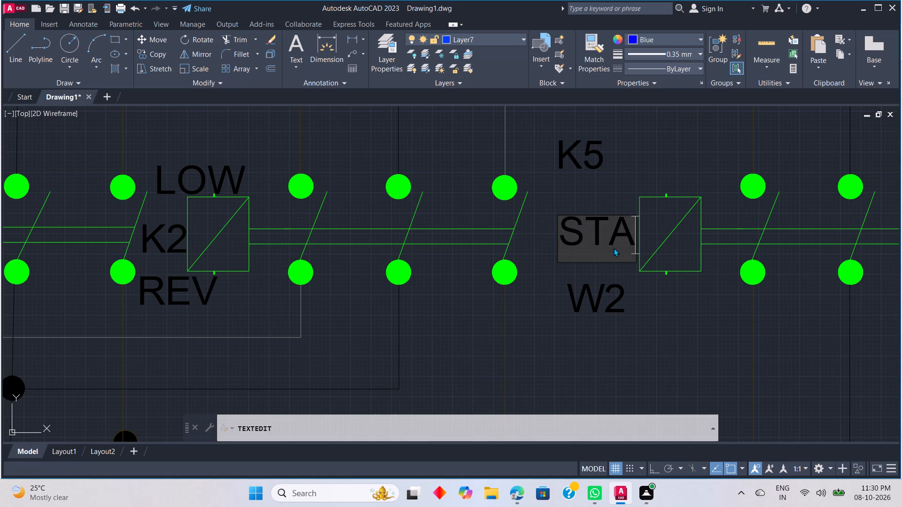
key(r)
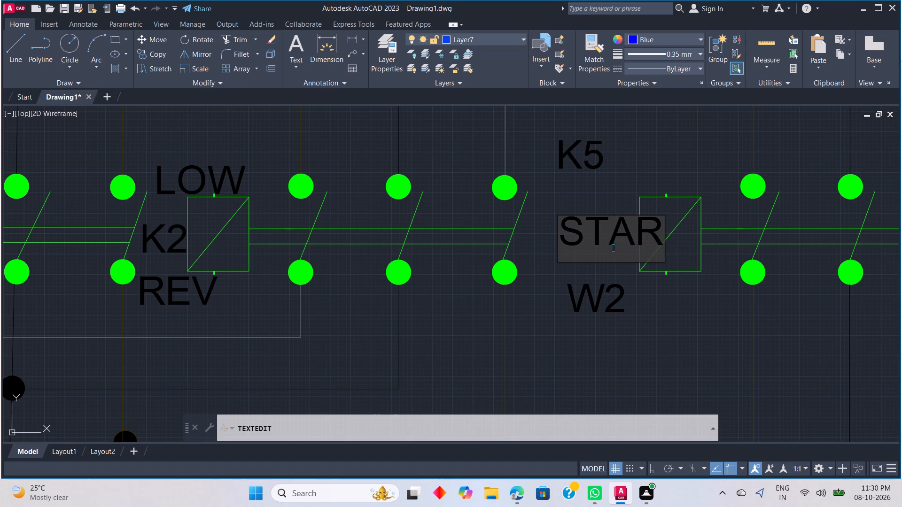
Change the W2 label below STAR to (Y).
click(613, 293)
double_click(591, 295)
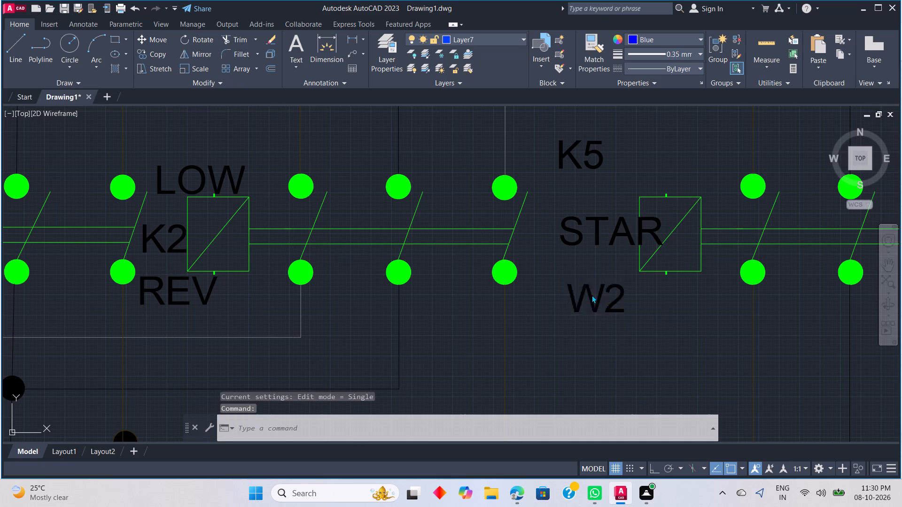
key(backslash)
key(BackSpace)
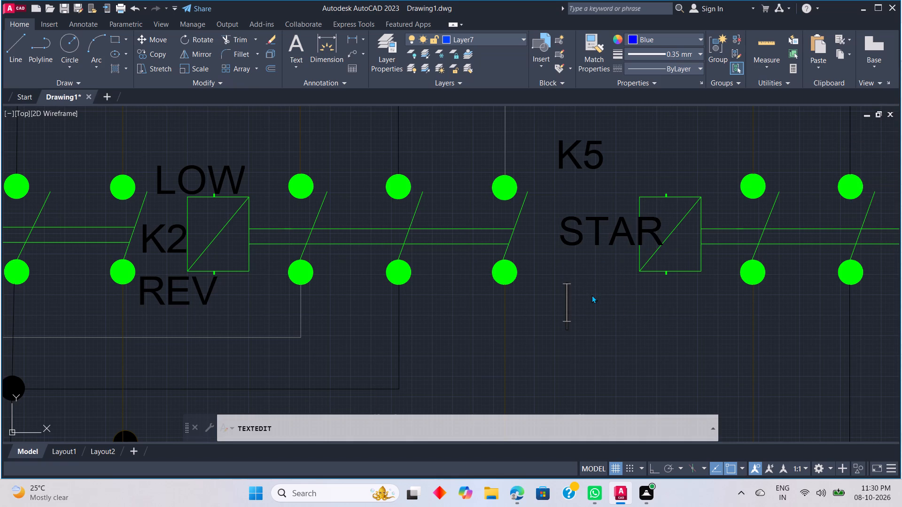
key(shift+parenleft)
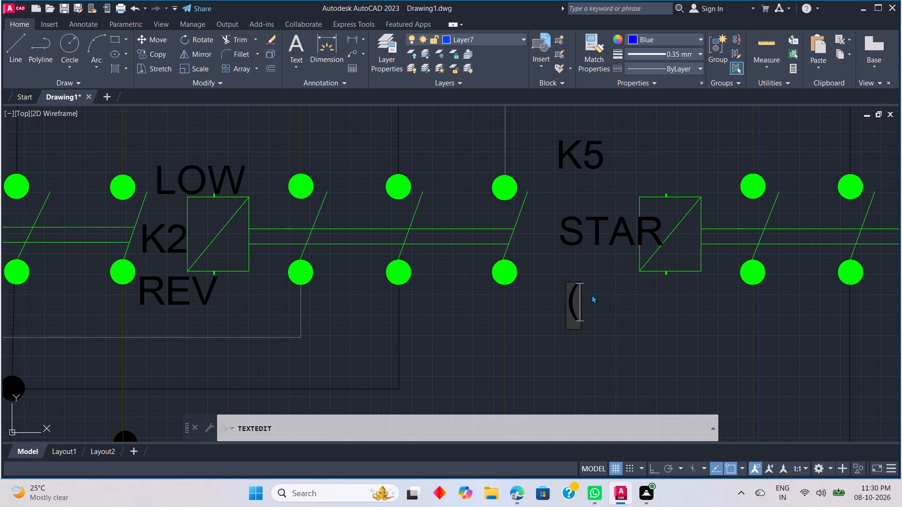
key(y)
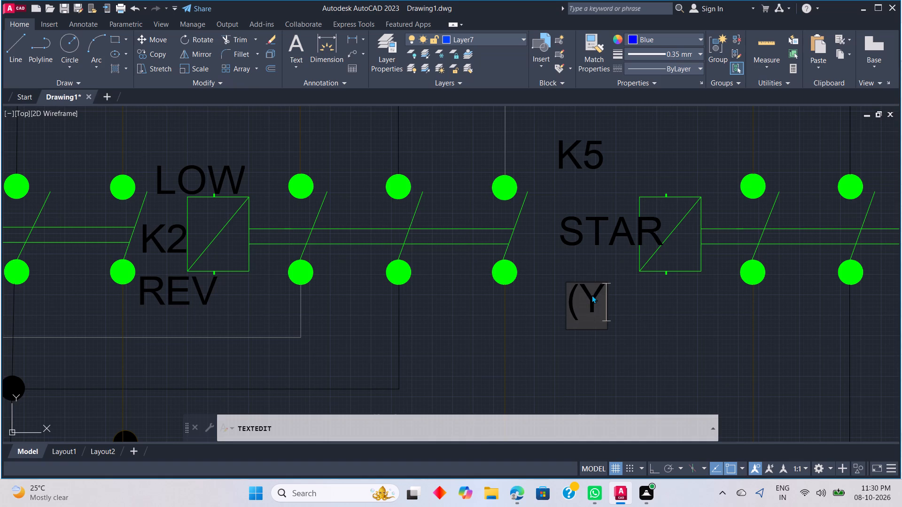
key(shift+parenright)
Reposition the K5, STAR and (Y) labels into a compact stack between the neighbouring contacts and the star contactor's coil.
click(573, 142)
click(566, 161)
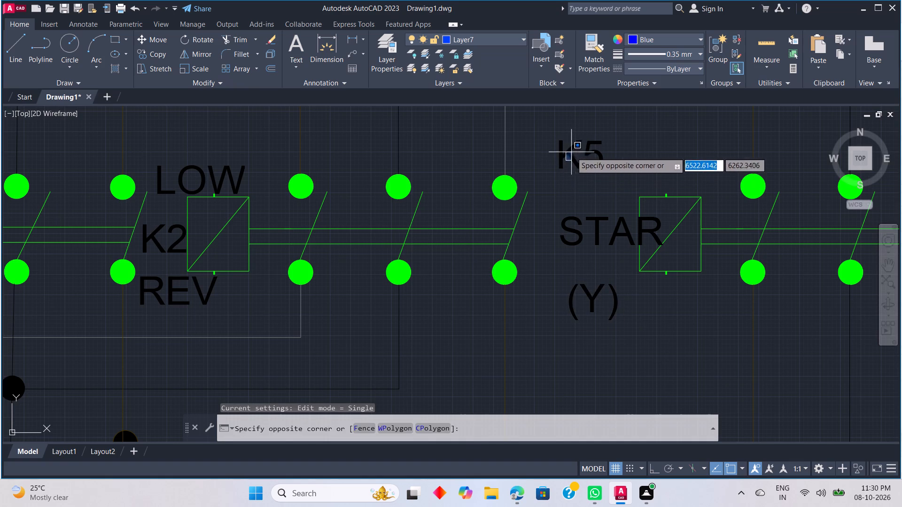
double_click(572, 152)
click(558, 167)
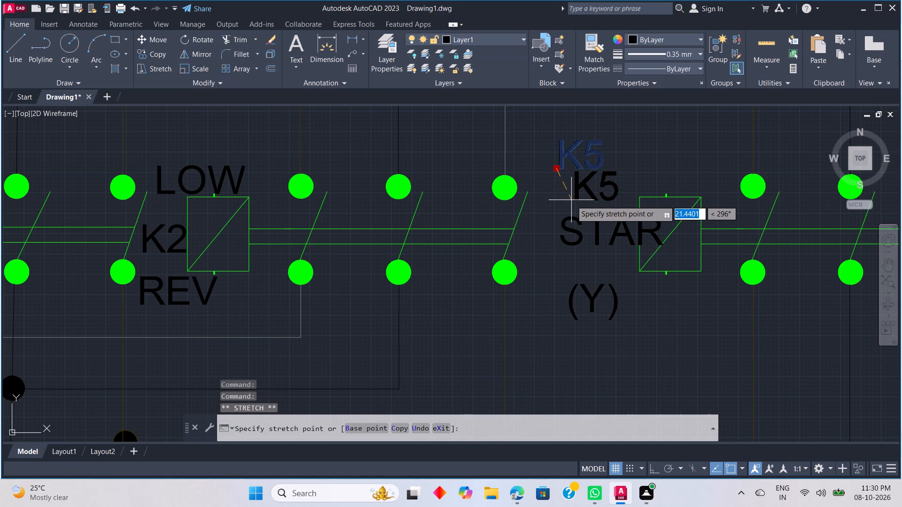
click(571, 200)
click(580, 243)
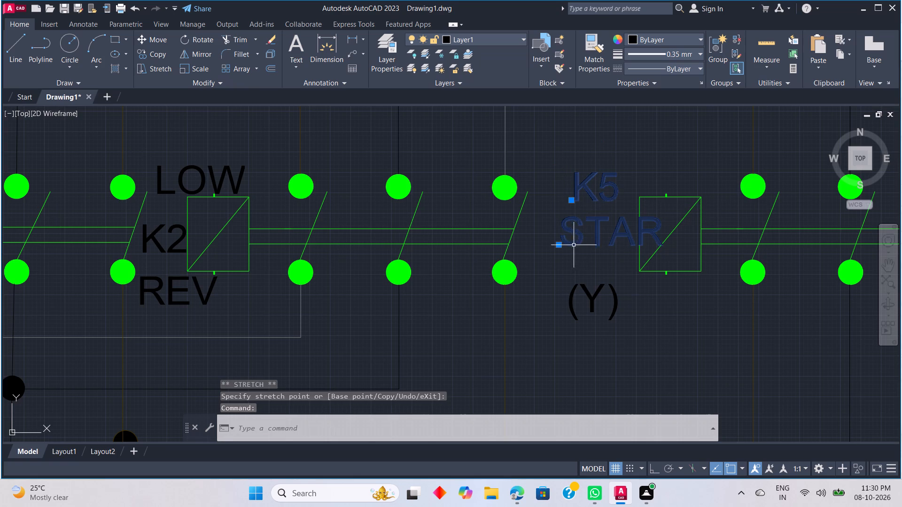
click(559, 246)
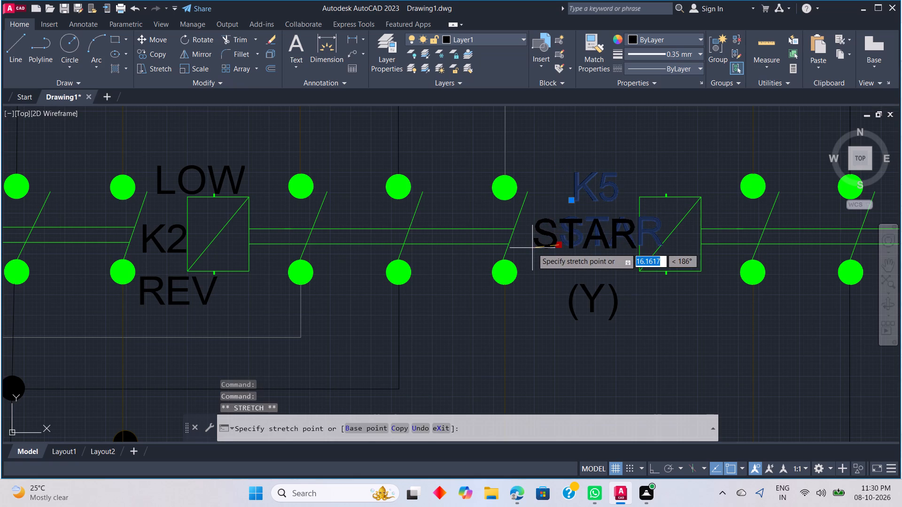
click(532, 247)
click(572, 303)
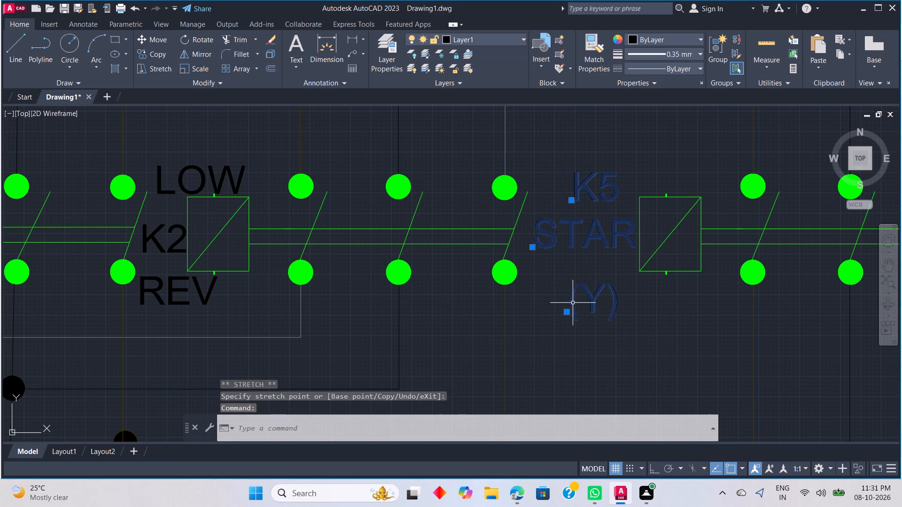
click(564, 314)
click(563, 287)
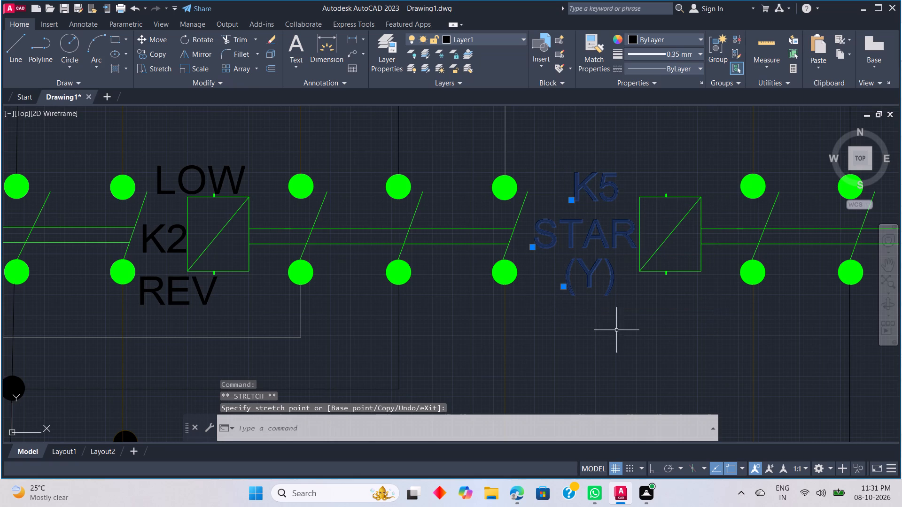
key(Escape)
Trim away the leftover vertical line at the O/L2-side end of the three supply busbars.
scroll(651, 327, down, 2)
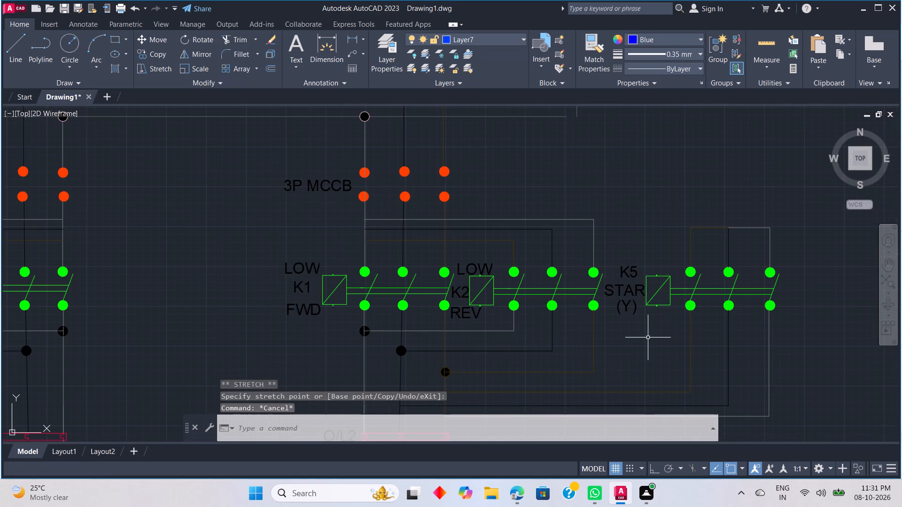
scroll(625, 314, down, 2)
scroll(624, 302, up, 1)
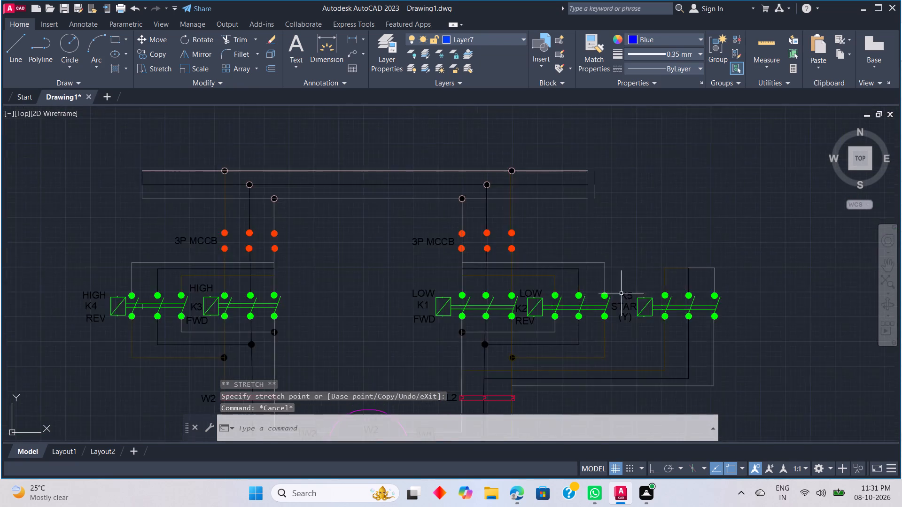
scroll(620, 288, up, 1)
middle_drag(602, 184, 617, 256)
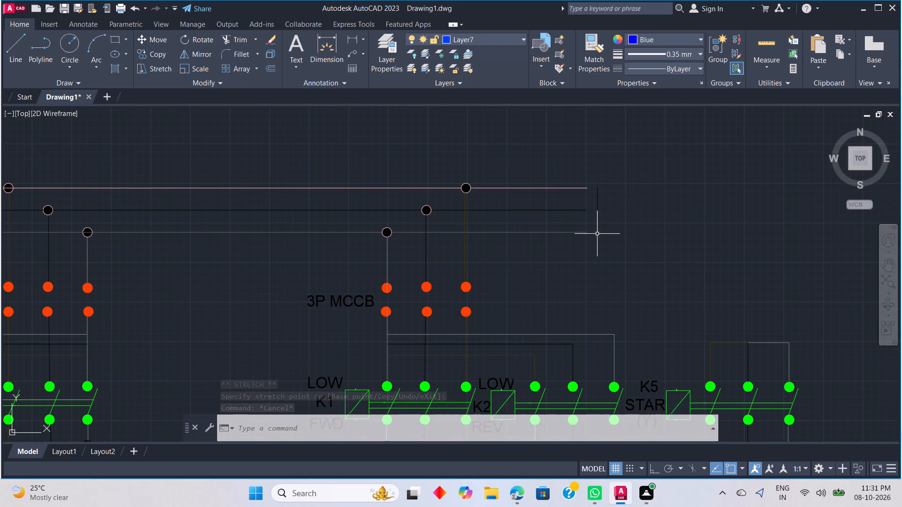
text(TR)
key(space)
click(595, 198)
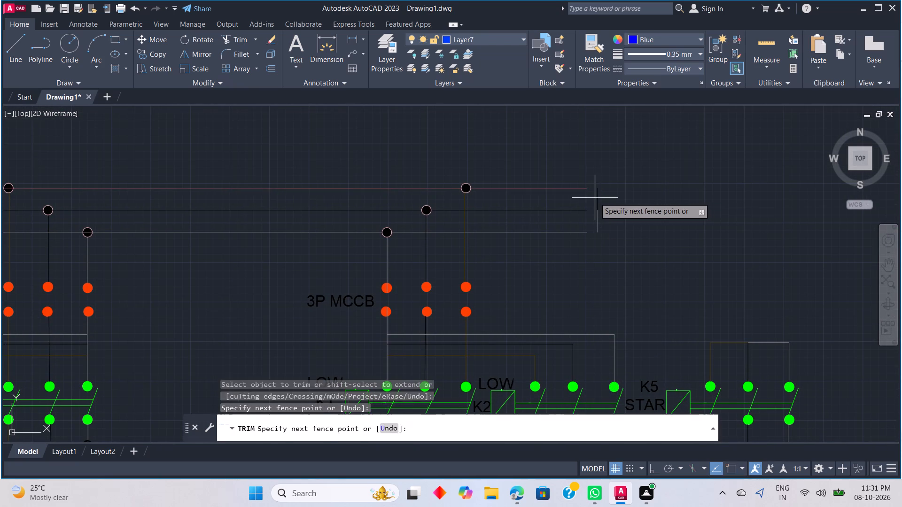
drag(604, 218, 595, 222)
click(598, 220)
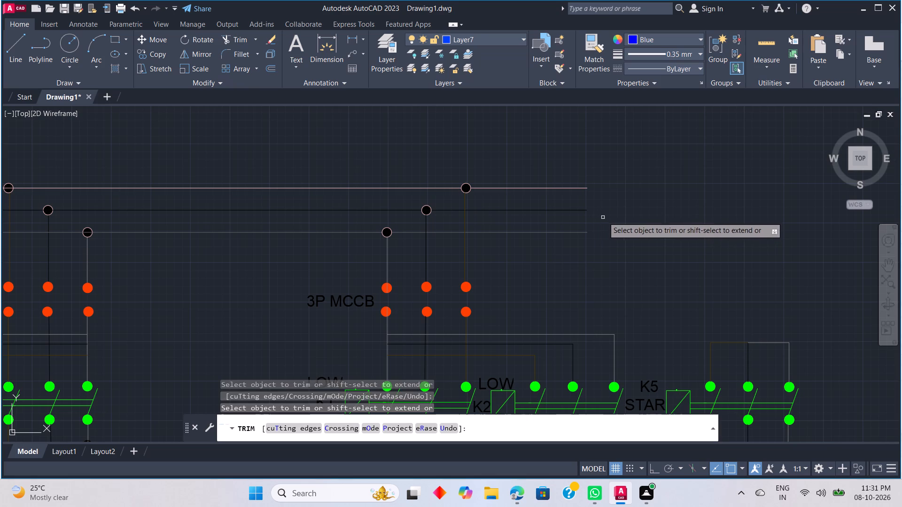
Trim away the leftover vertical line pieces at the opposite end of the busbars, on the high-speed side.
scroll(593, 222, down, 2)
scroll(279, 233, up, 3)
drag(249, 200, 188, 197)
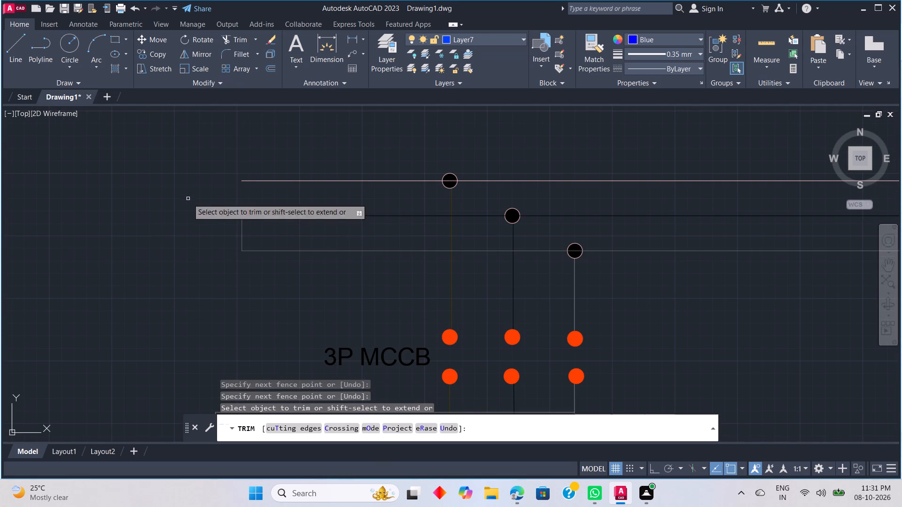
drag(282, 235, 95, 232)
scroll(299, 249, down, 3)
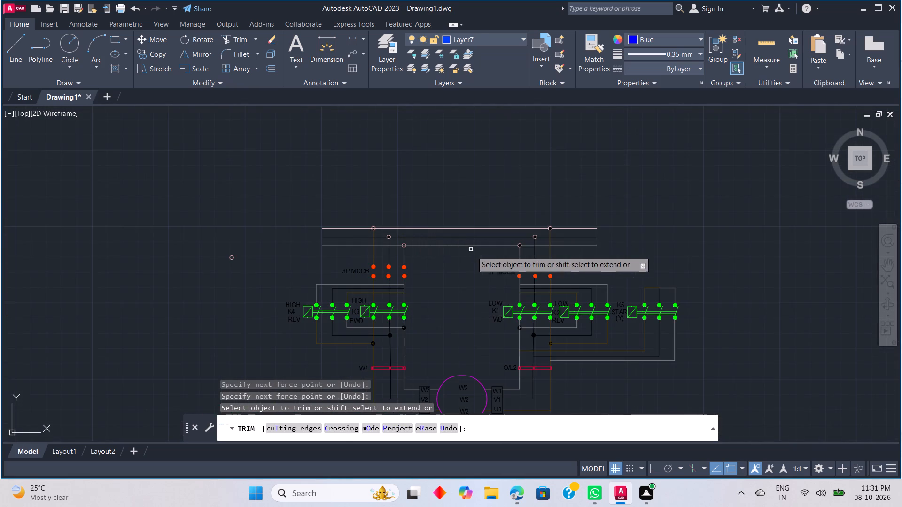
middle_drag(476, 280, 462, 220)
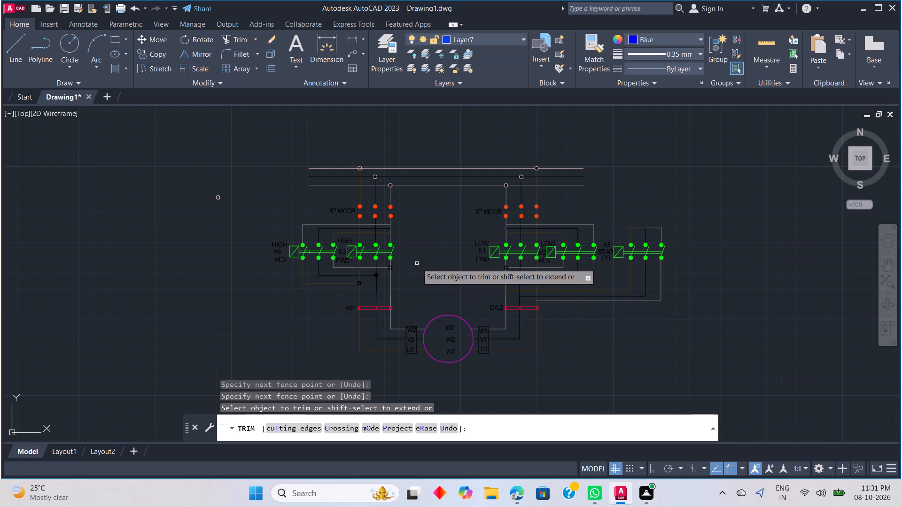
key(Escape)
Examine the wiring junctions below the K3 and K1 contactors down to the overload relays.
scroll(417, 260, up, 3)
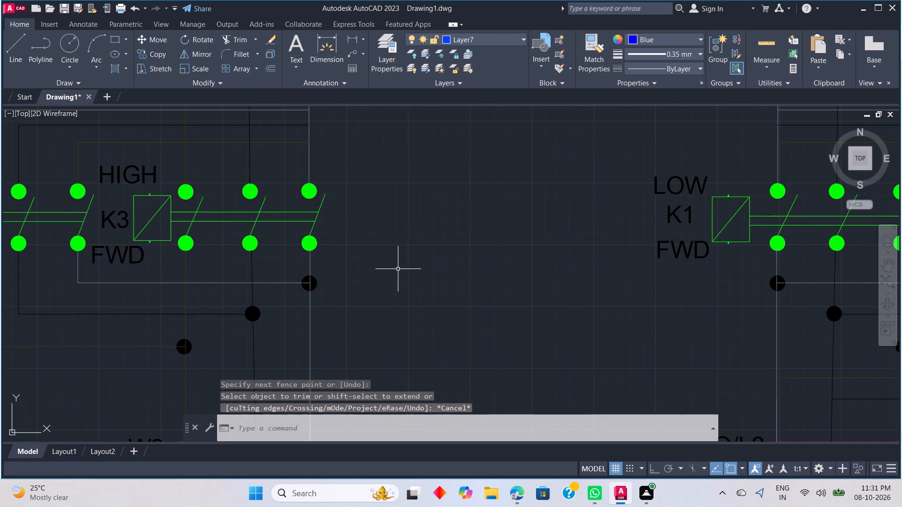
scroll(356, 264, down, 2)
scroll(357, 268, up, 4)
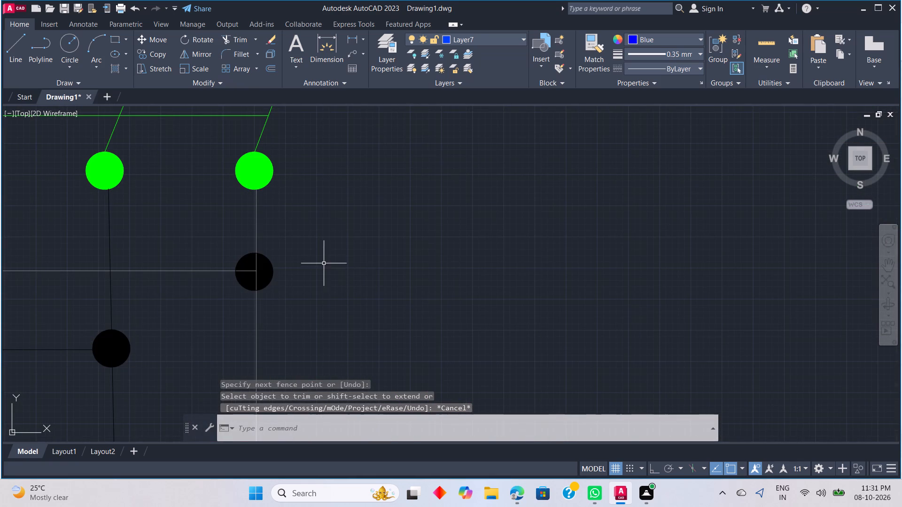
scroll(321, 260, down, 2)
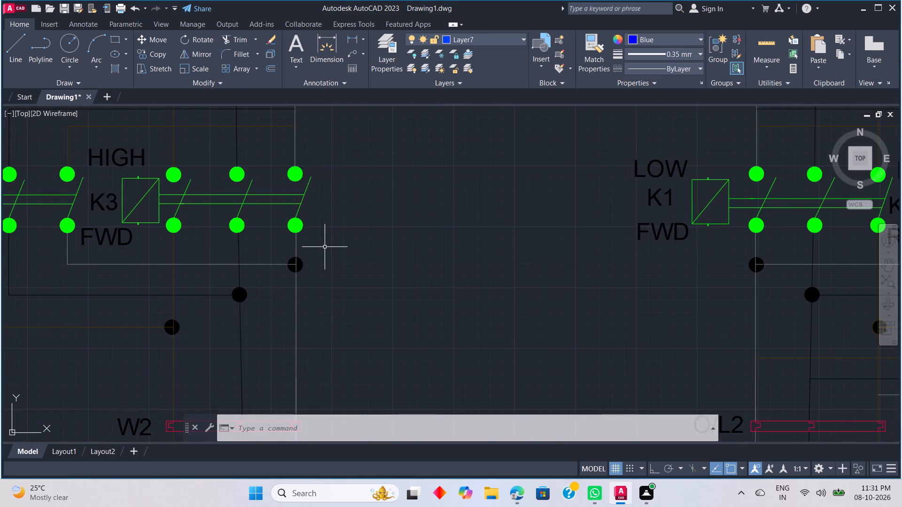
scroll(334, 238, down, 3)
scroll(362, 258, up, 3)
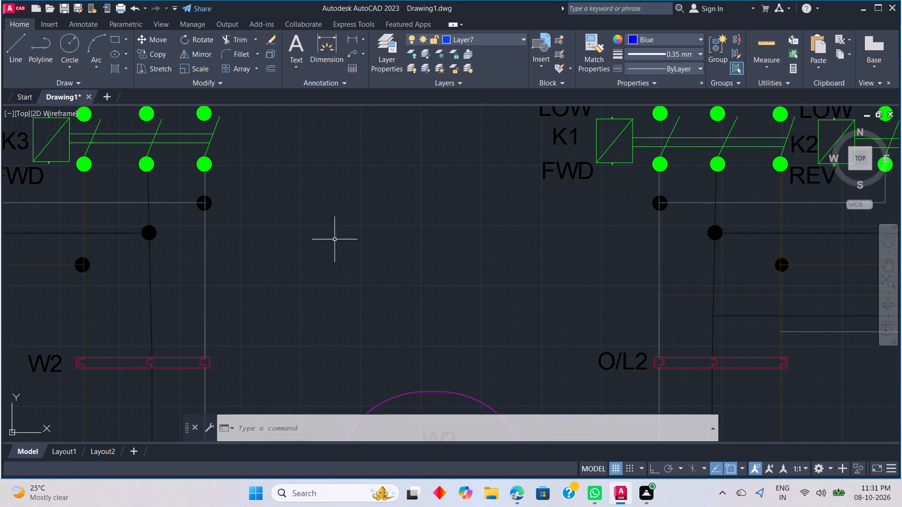
middle_click(328, 206)
middle_click(328, 206)
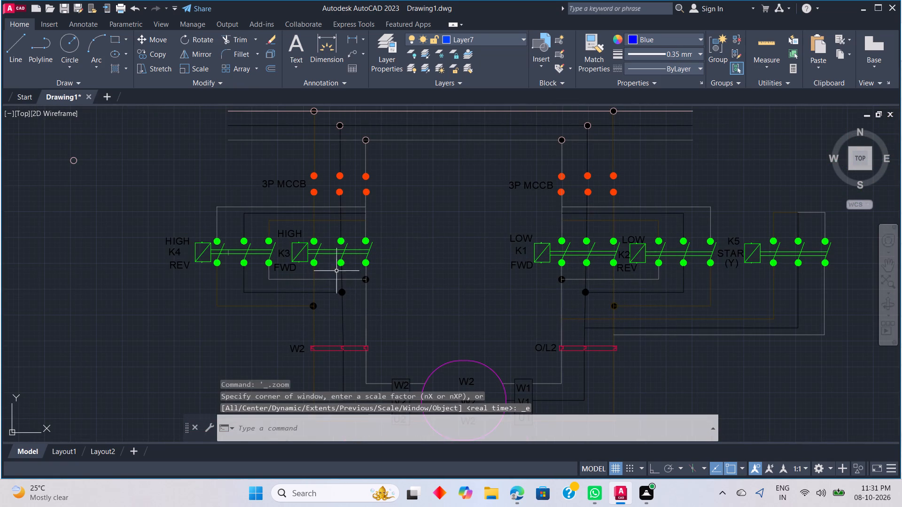
With Ortho on, add an upright single-line text 1 beside K4's first upper contact, smaller than the contactor labels.
middle_drag(228, 226, 308, 244)
middle_click(310, 244)
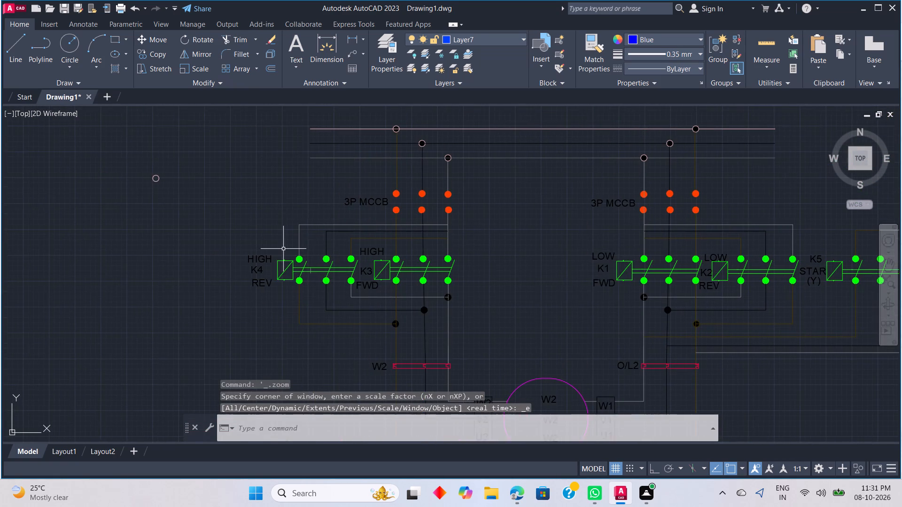
scroll(281, 249, up, 2)
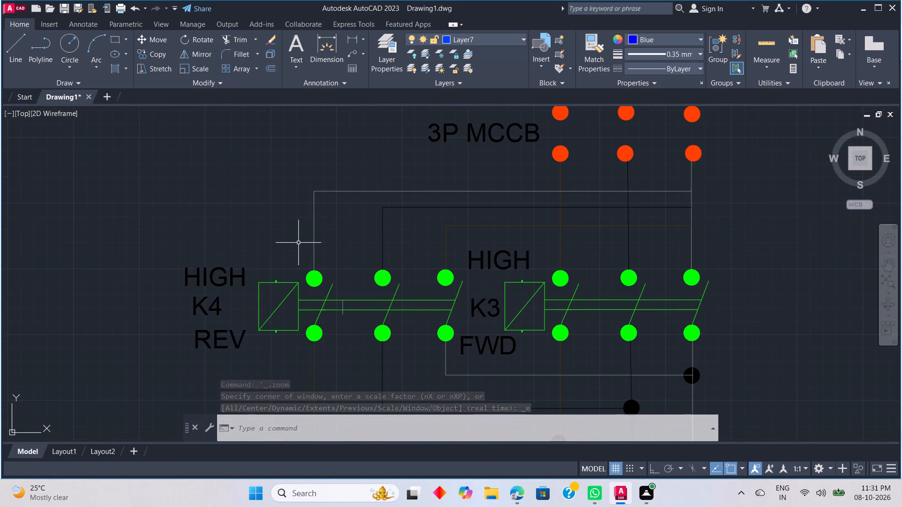
key(t)
key(e)
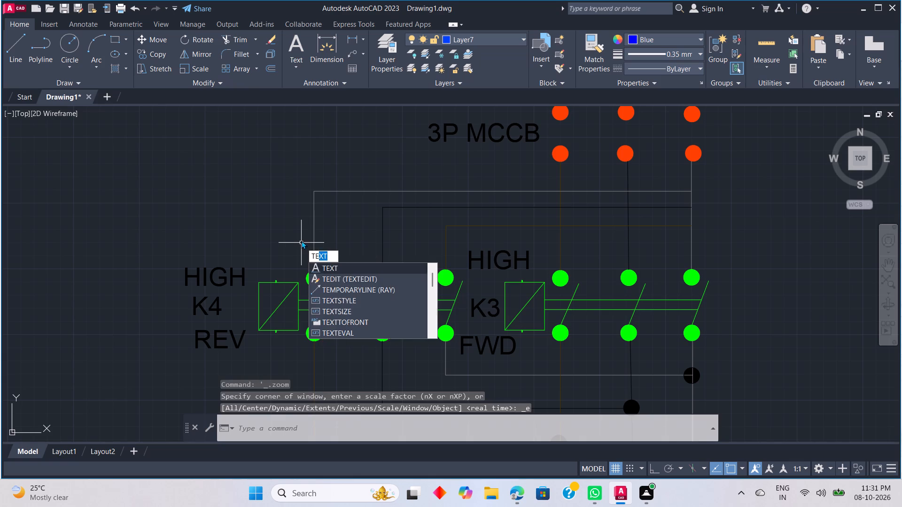
text(XT)
key(space)
scroll(303, 245, up, 2)
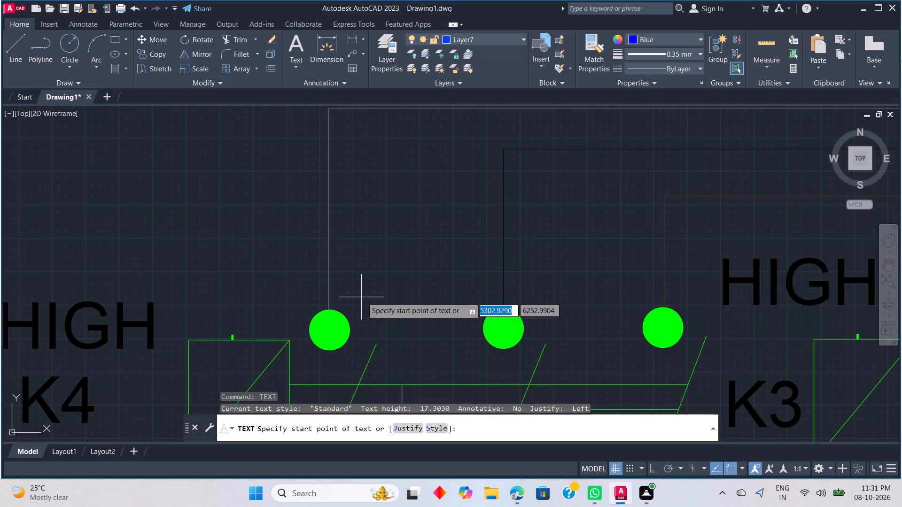
click(350, 299)
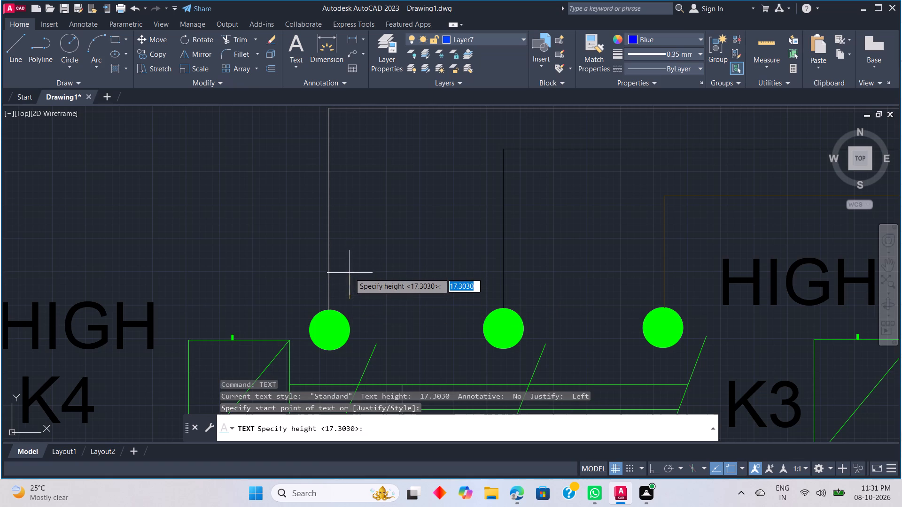
click(656, 470)
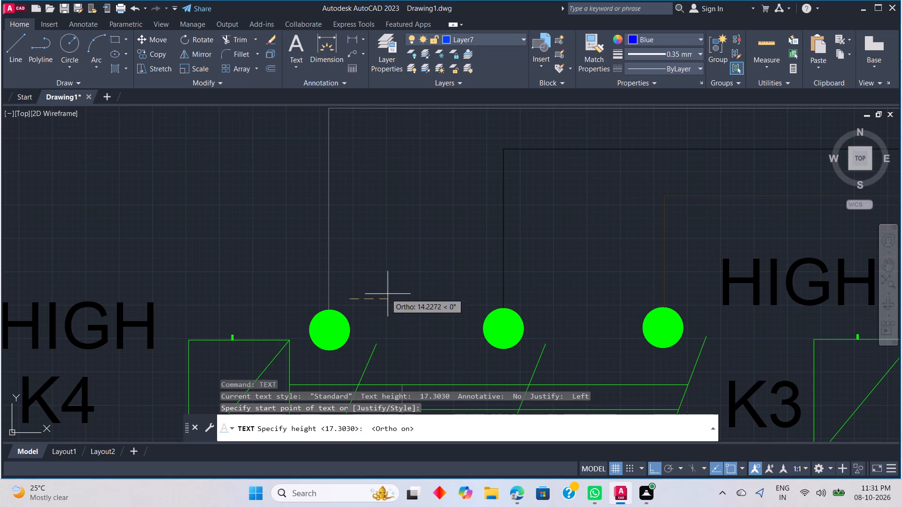
click(350, 279)
click(357, 300)
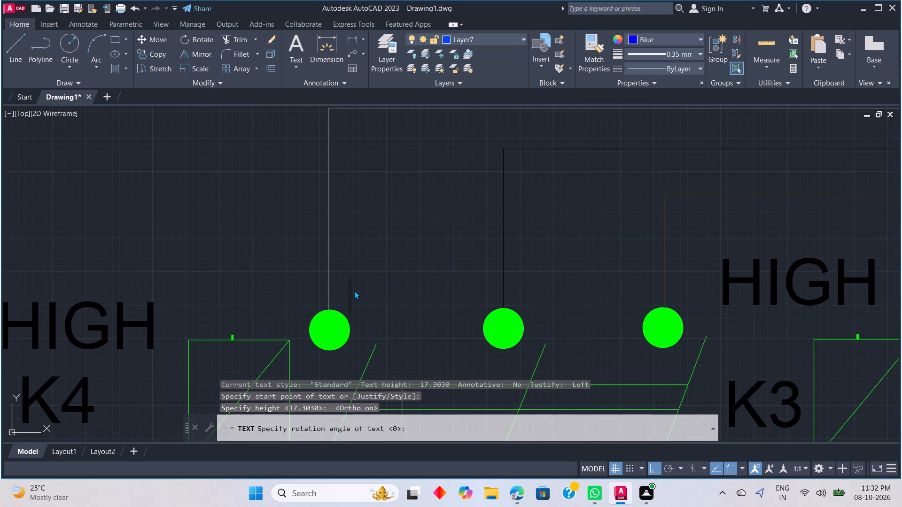
key(1)
Add the terminal numbers 3 and 5 beside K4's second and third upper contacts.
click(522, 292)
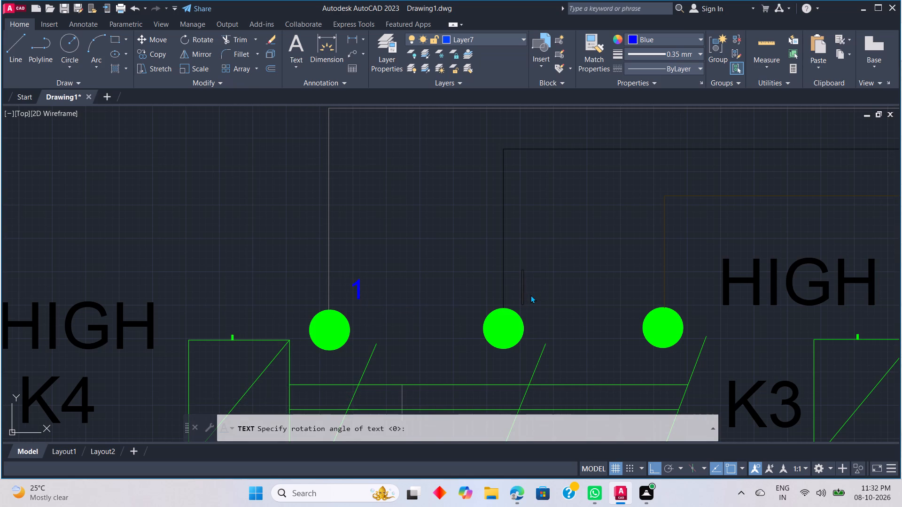
key(3)
click(678, 289)
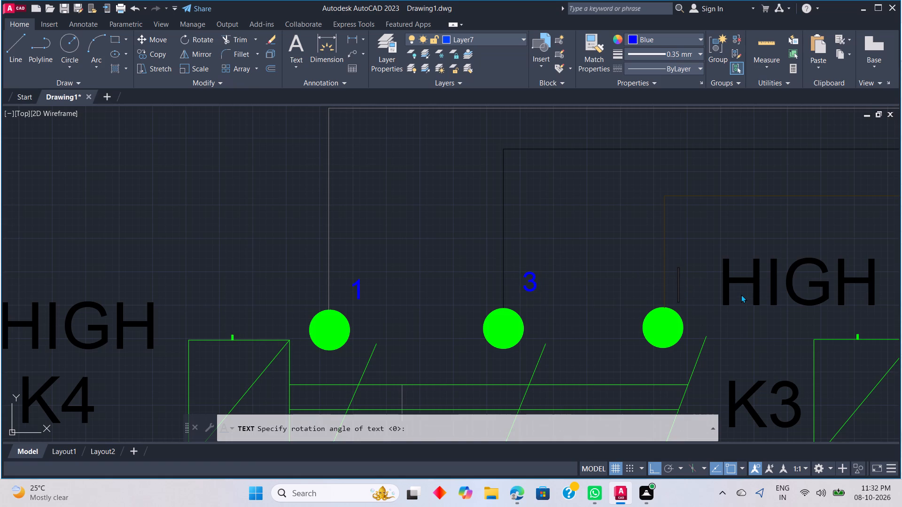
key(5)
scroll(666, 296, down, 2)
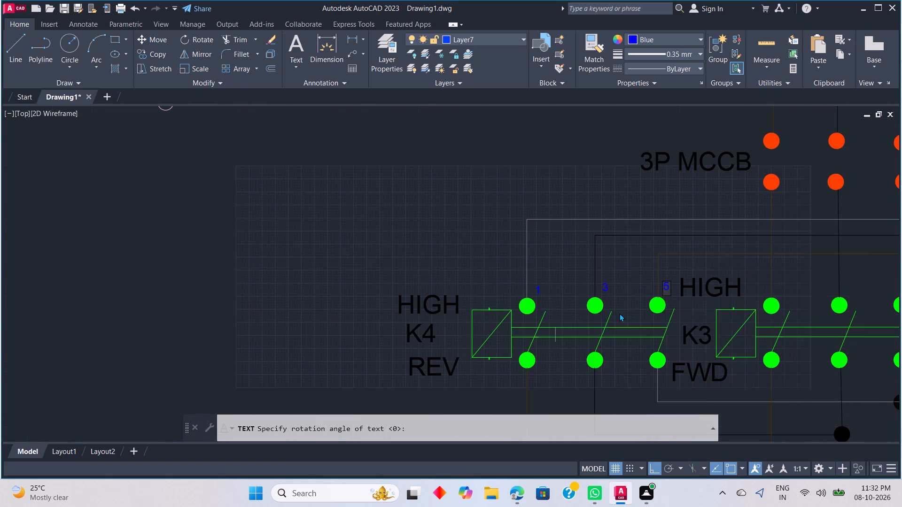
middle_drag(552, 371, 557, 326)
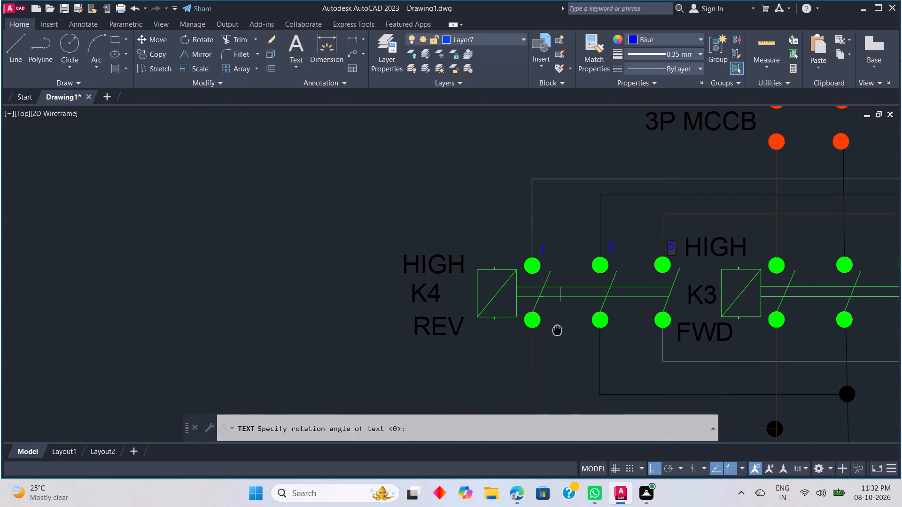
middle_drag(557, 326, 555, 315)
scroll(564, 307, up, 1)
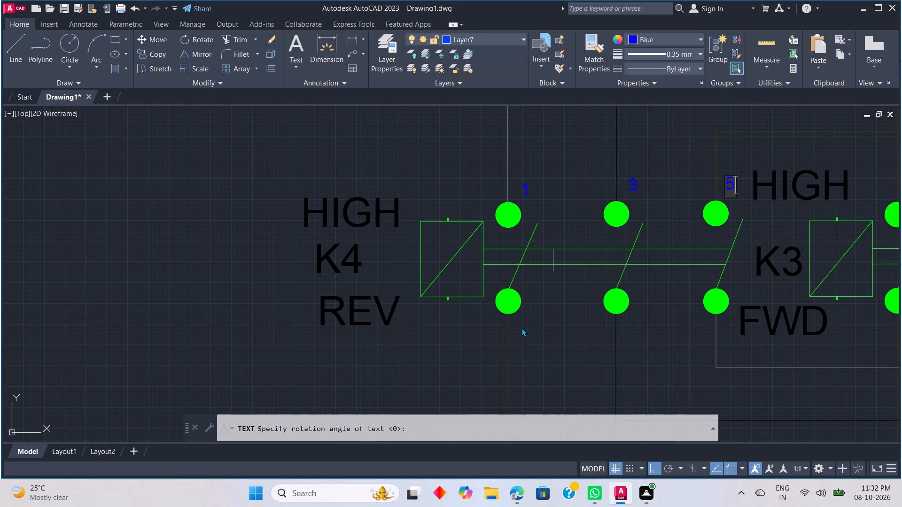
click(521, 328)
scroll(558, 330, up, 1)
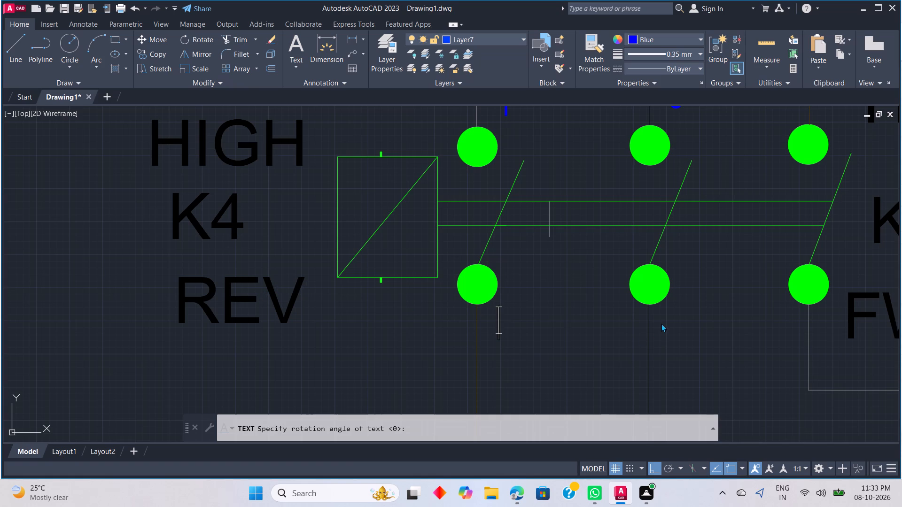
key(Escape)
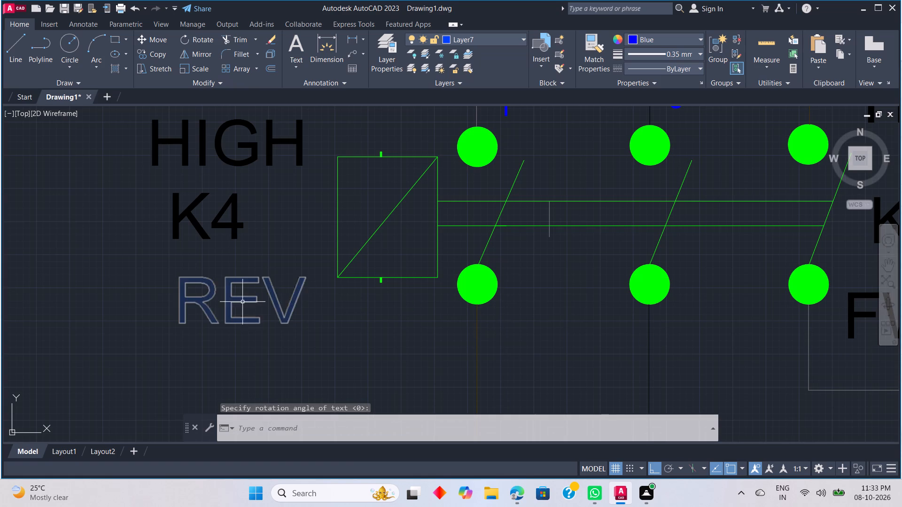
Move K4's REV label and K3's FWD label onto Layer7.
click(242, 301)
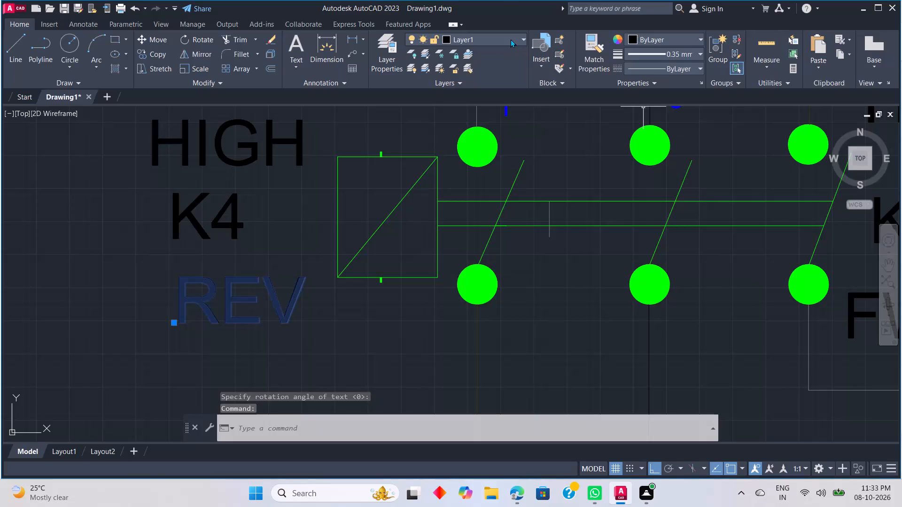
click(510, 38)
click(482, 152)
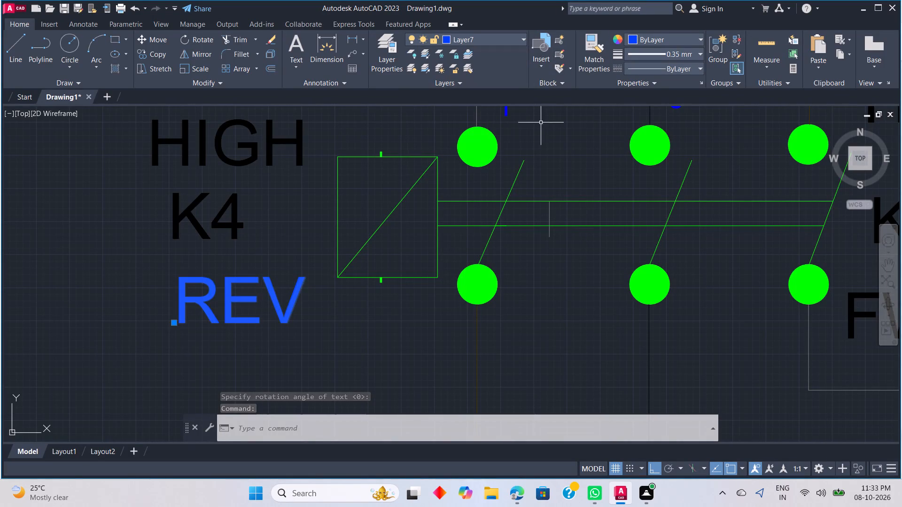
key(Escape)
scroll(700, 260, down, 1)
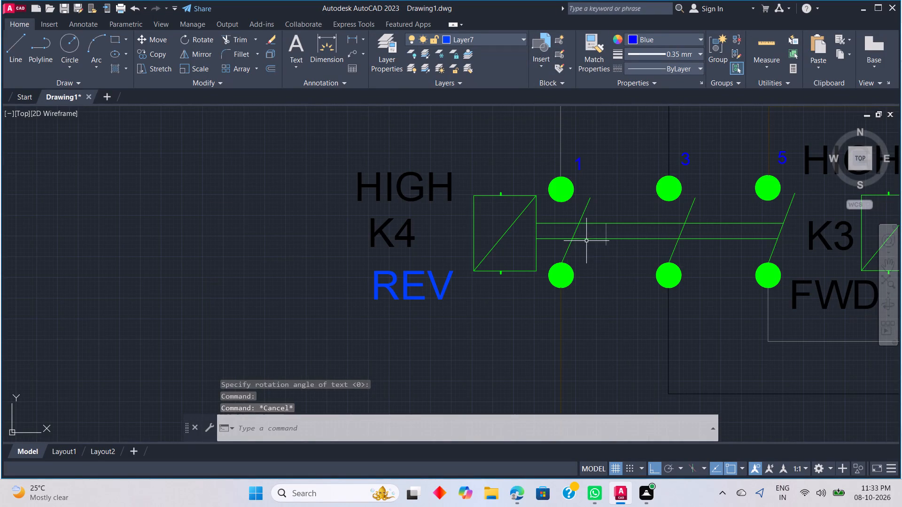
middle_click(594, 257)
middle_drag(594, 257, 320, 195)
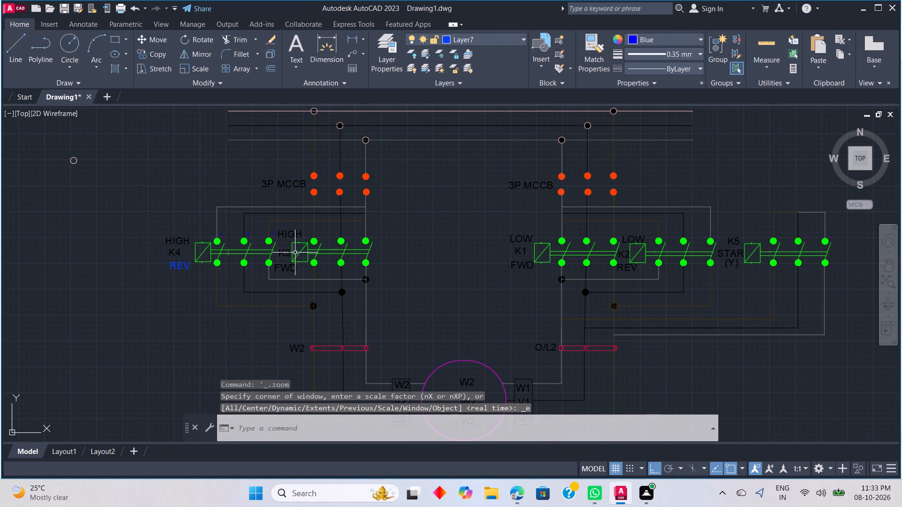
scroll(292, 256, up, 2)
click(268, 279)
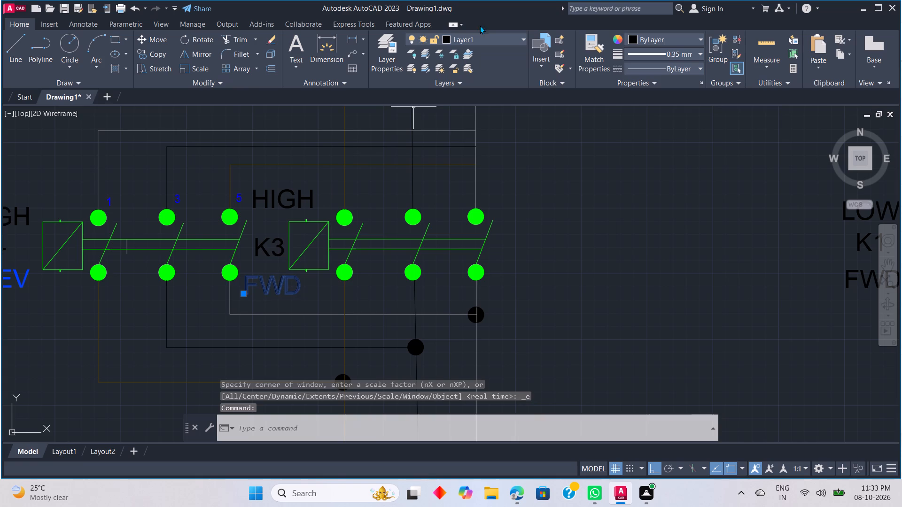
click(480, 31)
click(486, 39)
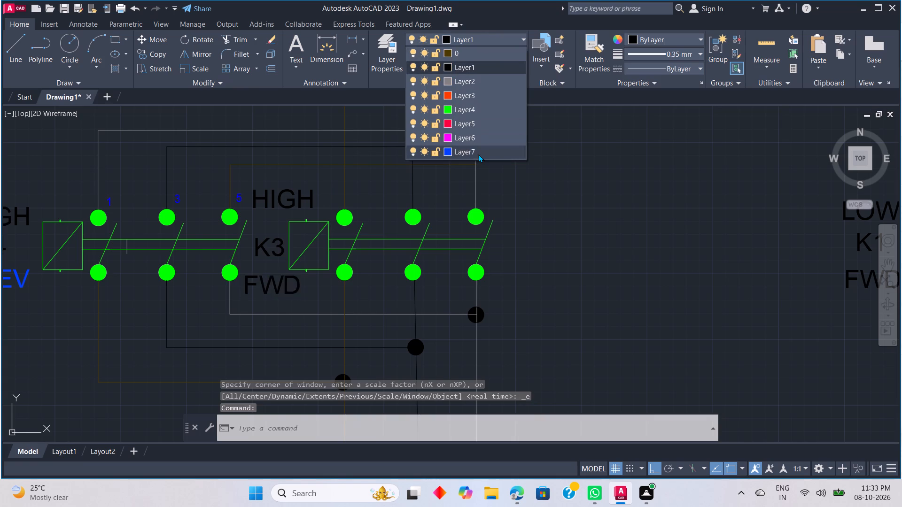
click(478, 154)
key(Escape)
Move K1's FWD label and K2's REV label onto Layer7.
scroll(638, 221, down, 2)
middle_drag(652, 226, 604, 224)
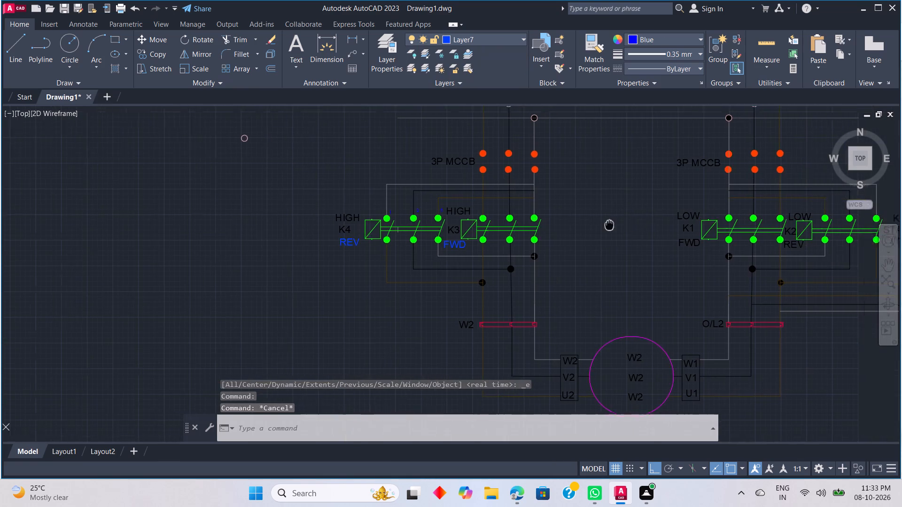
middle_drag(604, 224, 435, 223)
scroll(558, 249, down, 1)
scroll(559, 250, up, 3)
click(435, 226)
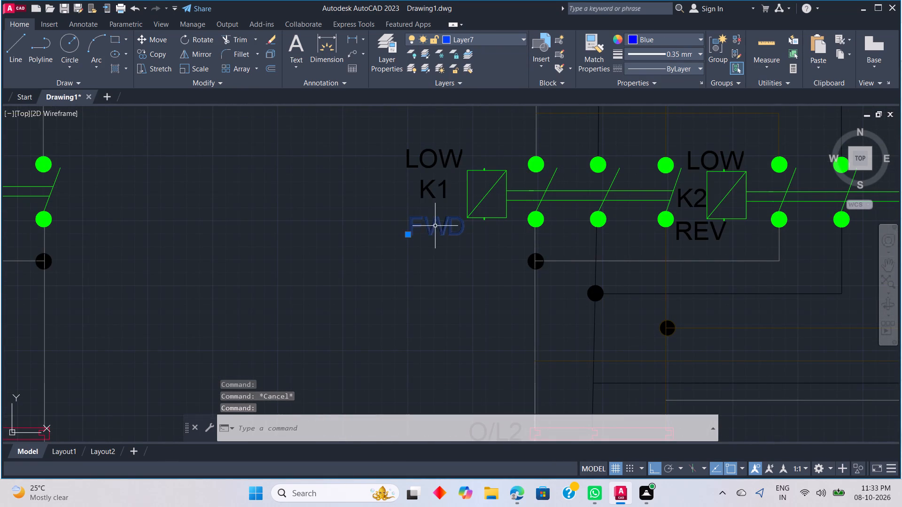
click(474, 34)
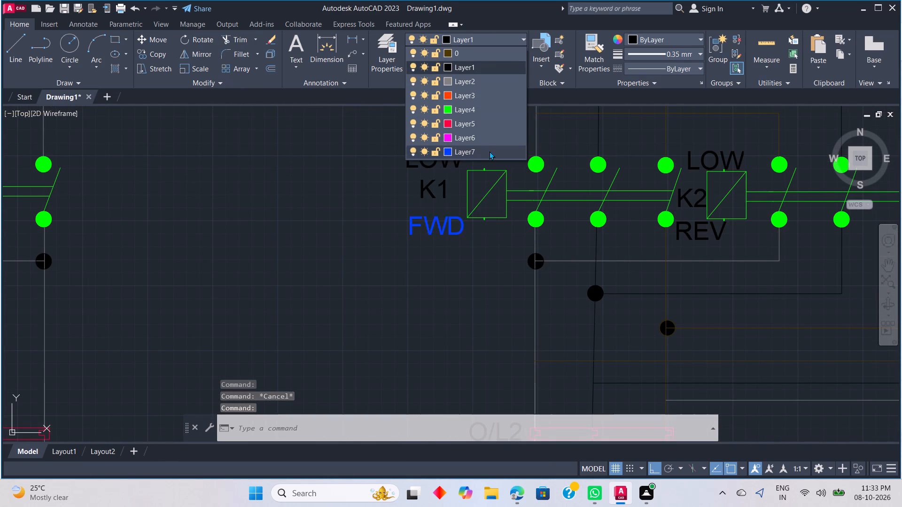
click(489, 151)
click(691, 239)
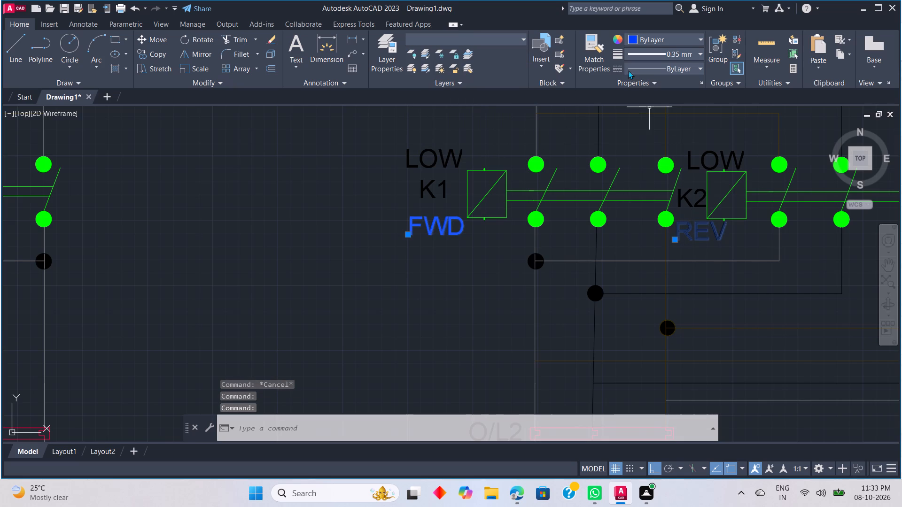
click(522, 37)
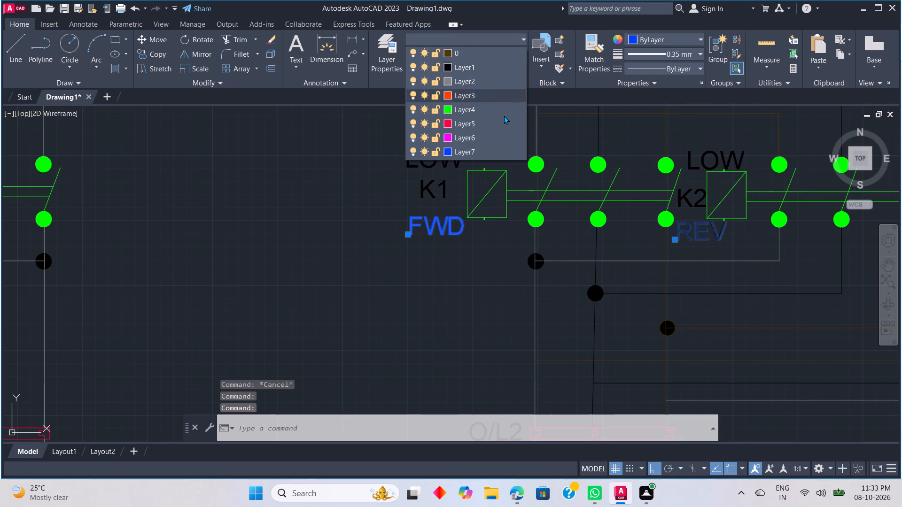
click(507, 151)
key(Escape)
Move K5's STAR label onto Layer7.
scroll(477, 269, down, 3)
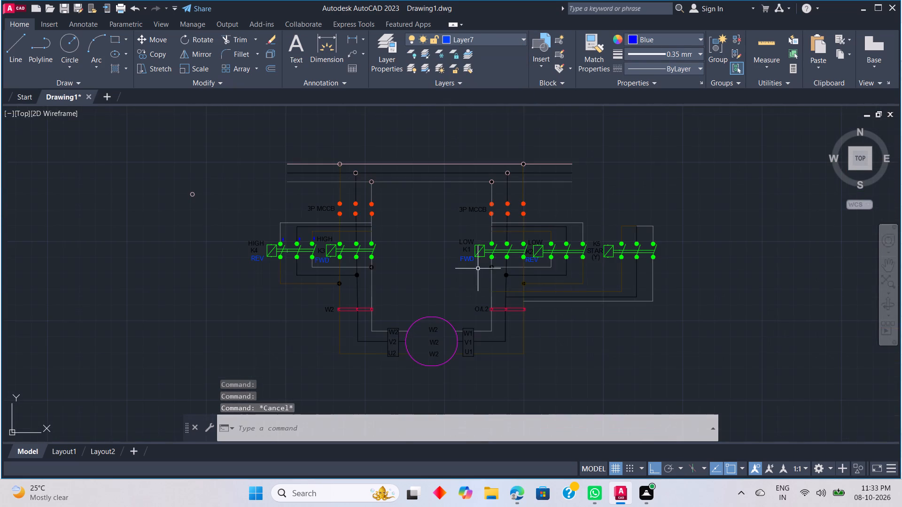
scroll(591, 272, up, 2)
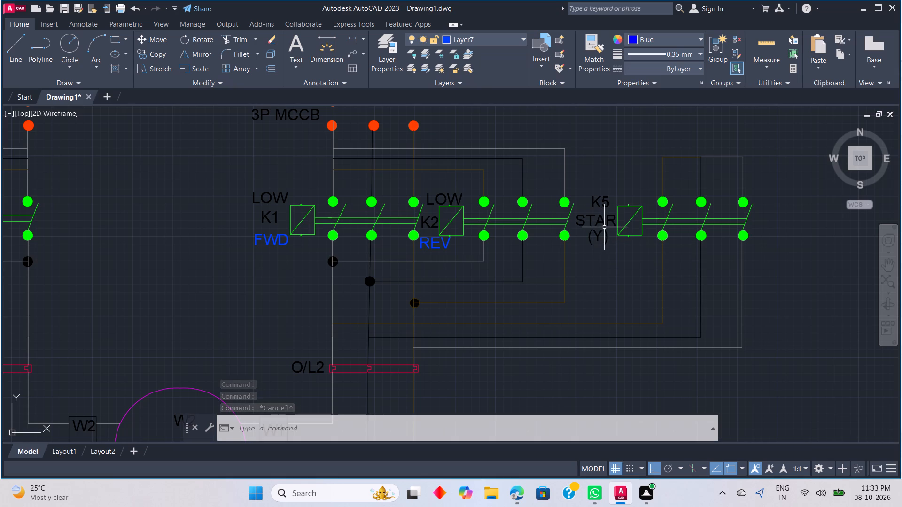
click(605, 218)
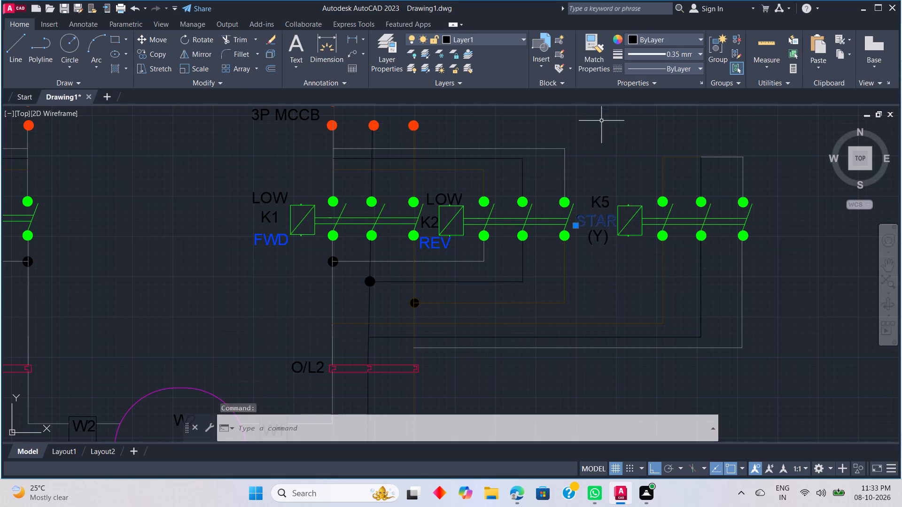
click(518, 40)
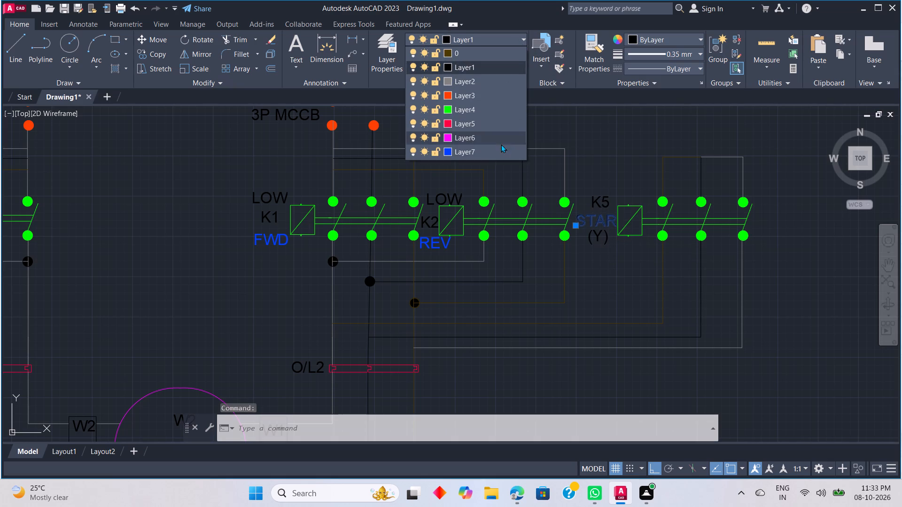
click(501, 151)
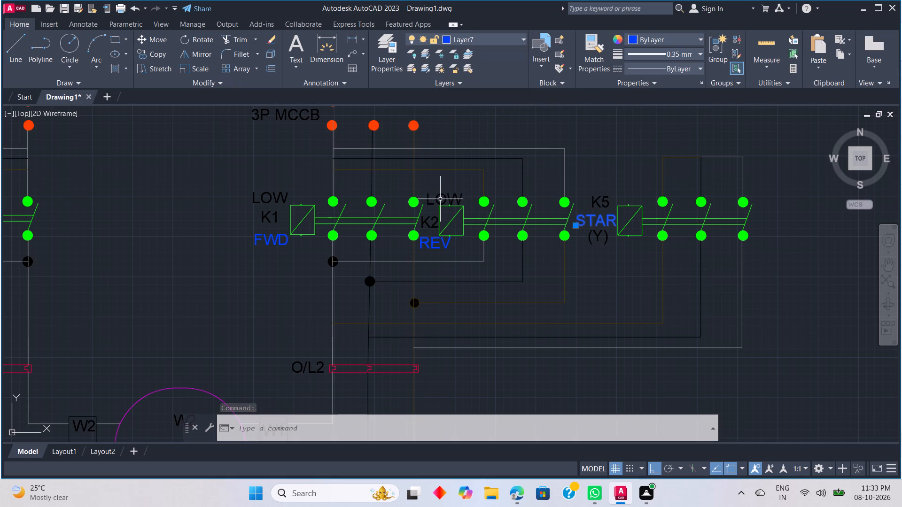
key(Escape)
Move the terminal number 5 beside K4's third upper contact onto Layer1.
scroll(393, 229, down, 3)
scroll(337, 239, up, 1)
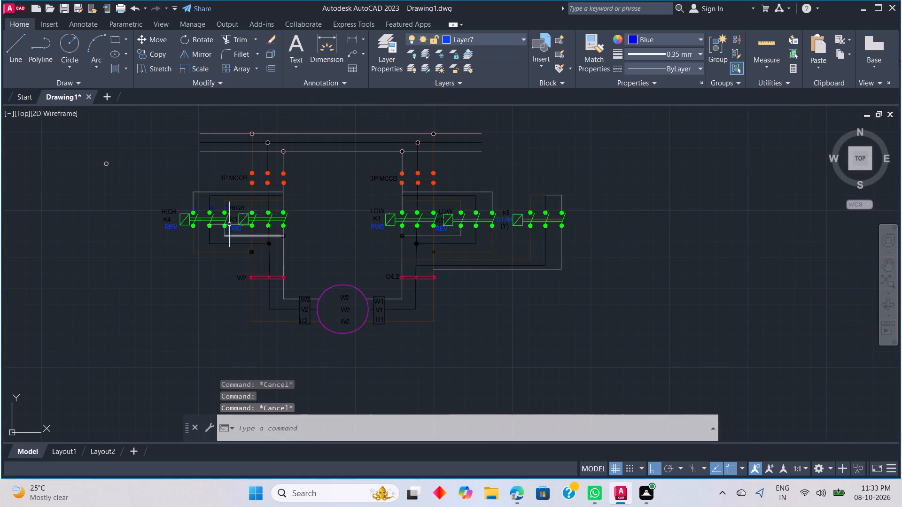
scroll(268, 221, up, 2)
scroll(161, 182, up, 1)
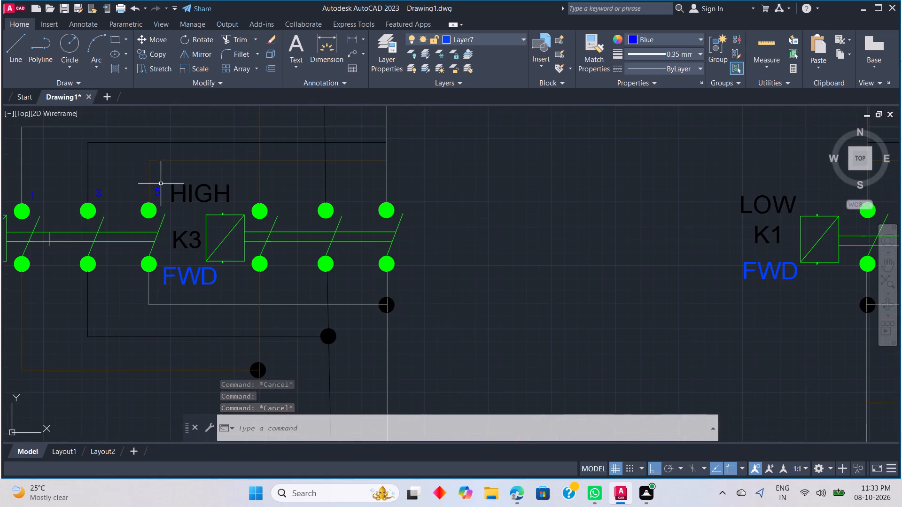
click(156, 195)
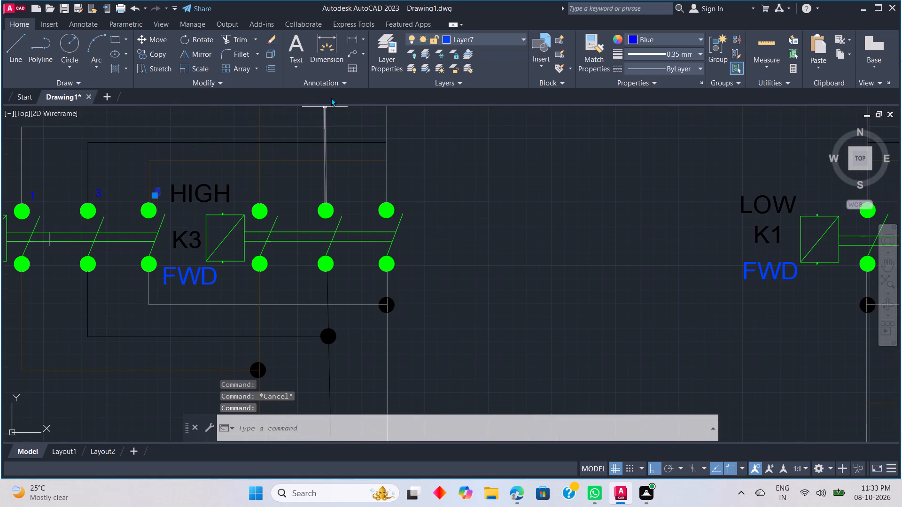
click(474, 38)
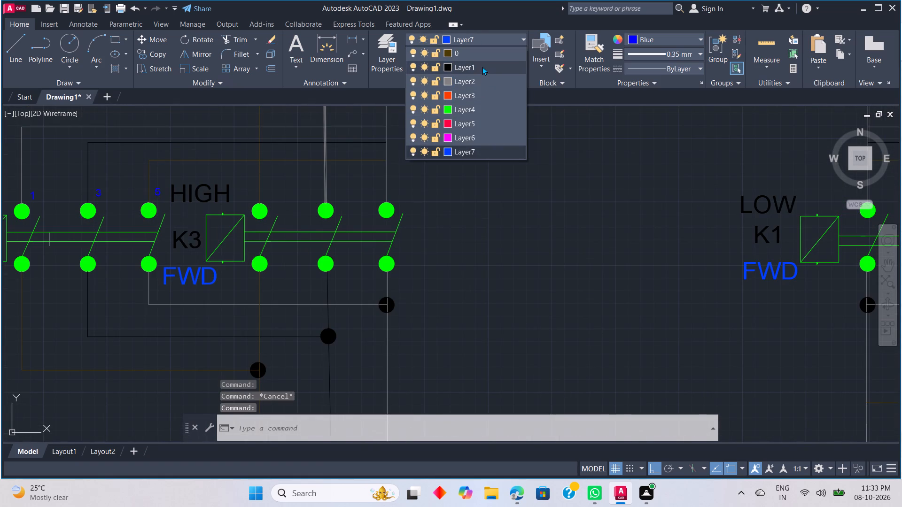
click(482, 67)
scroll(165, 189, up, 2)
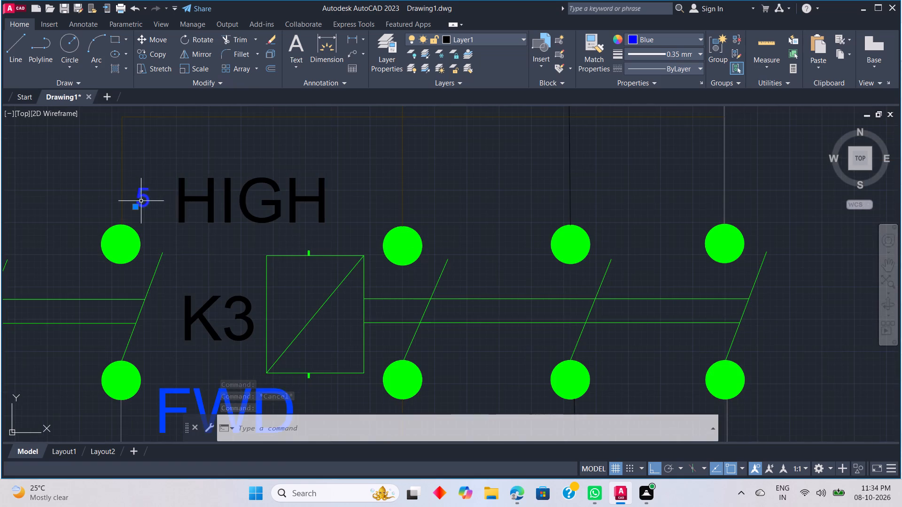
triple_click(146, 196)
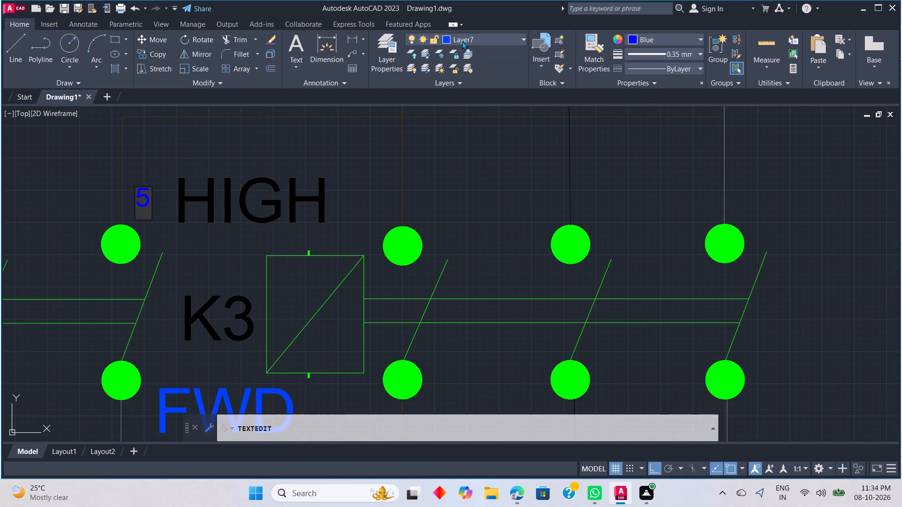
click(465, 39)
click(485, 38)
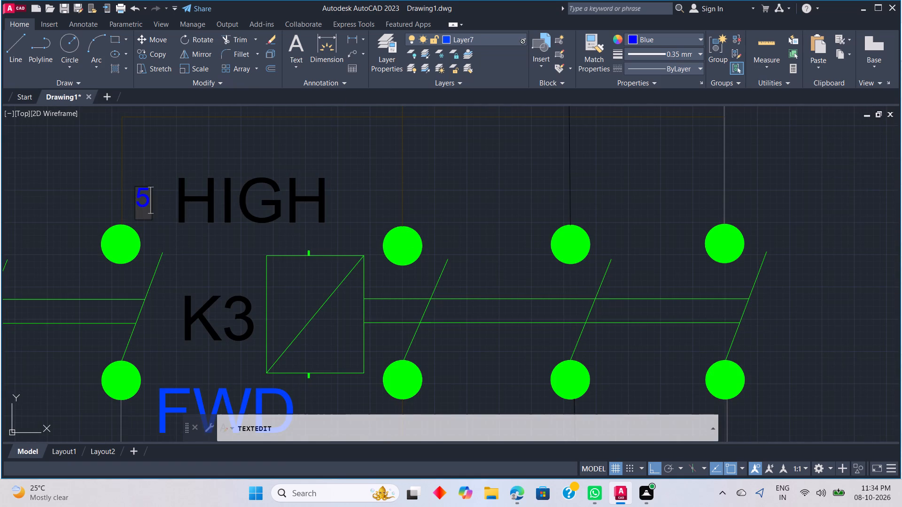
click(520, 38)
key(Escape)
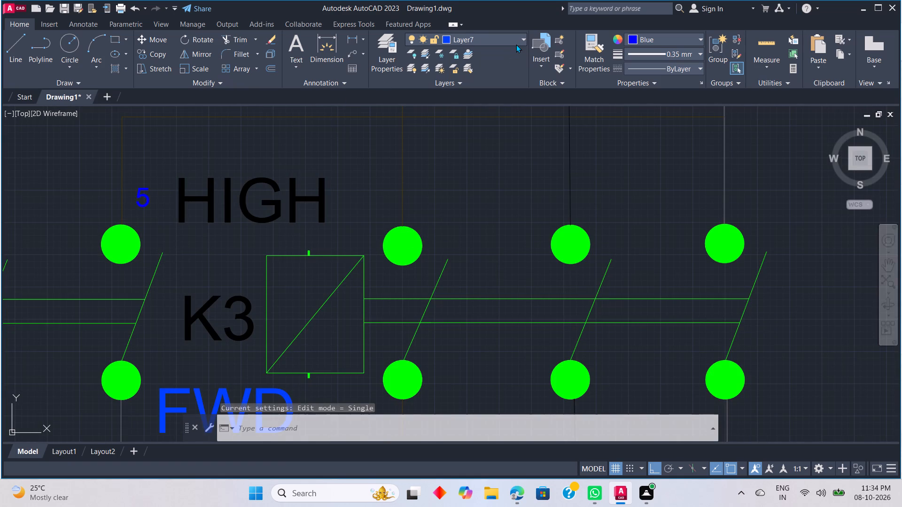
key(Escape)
Make Layer1 the current layer.
click(515, 38)
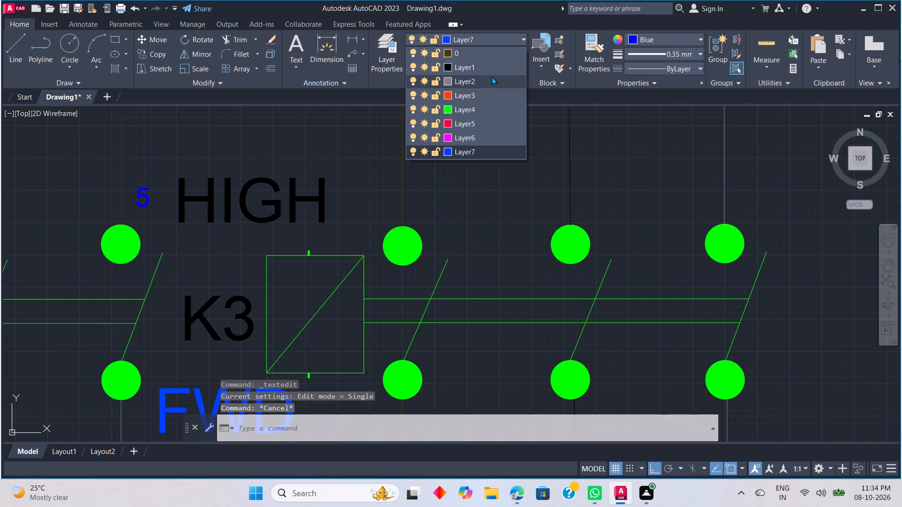
click(490, 69)
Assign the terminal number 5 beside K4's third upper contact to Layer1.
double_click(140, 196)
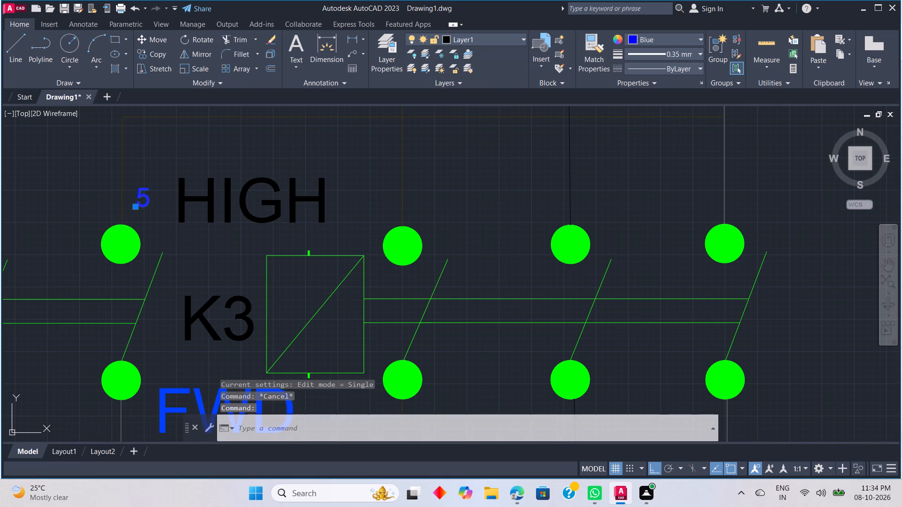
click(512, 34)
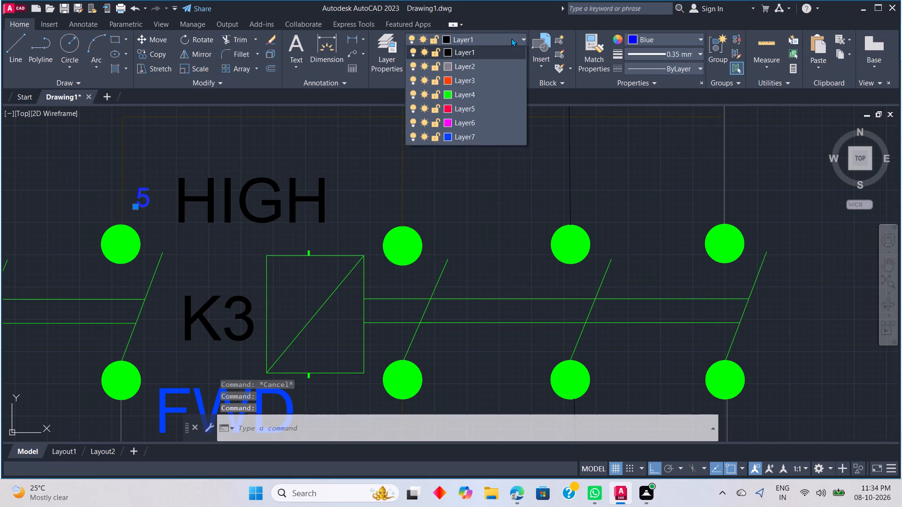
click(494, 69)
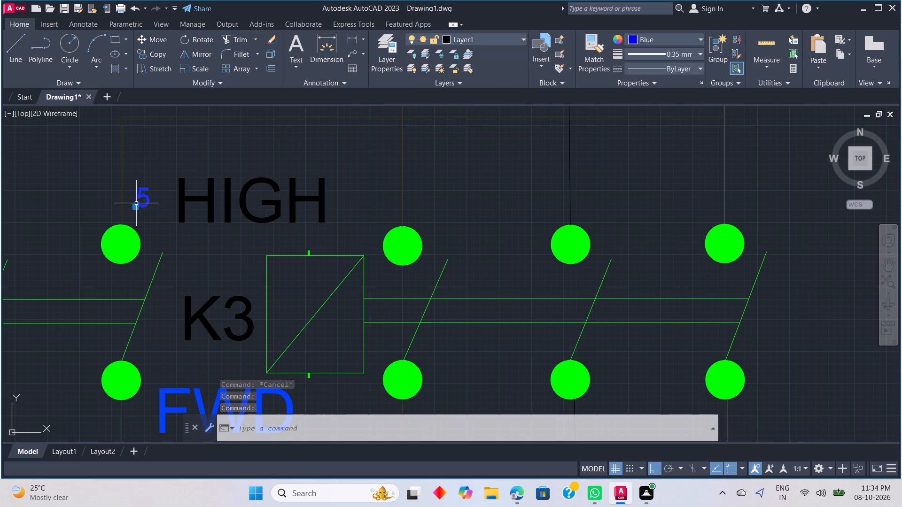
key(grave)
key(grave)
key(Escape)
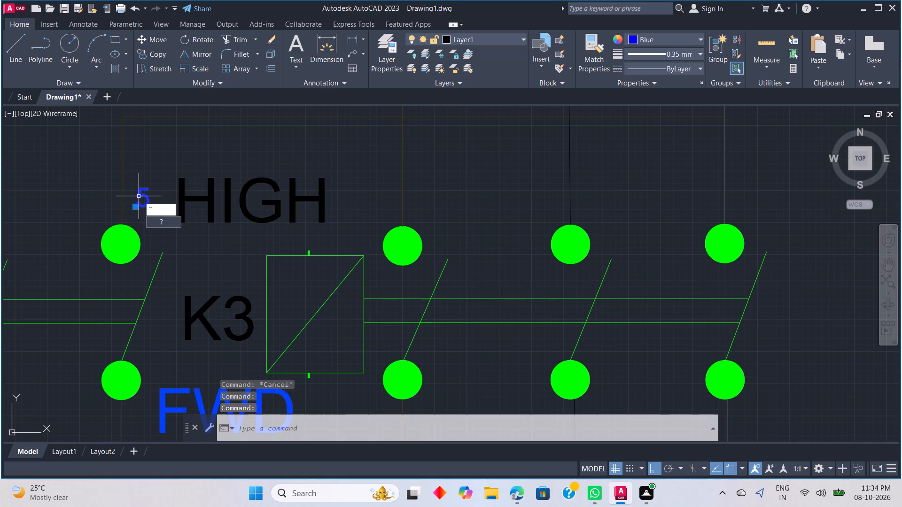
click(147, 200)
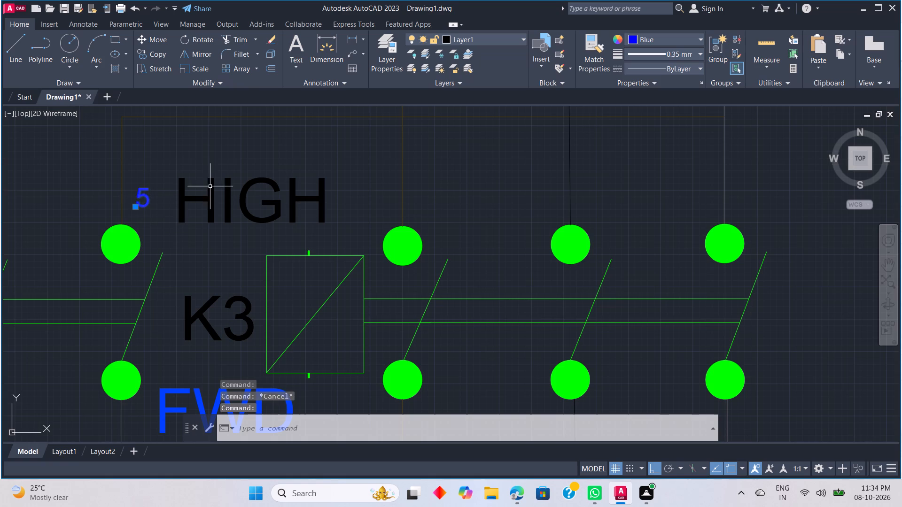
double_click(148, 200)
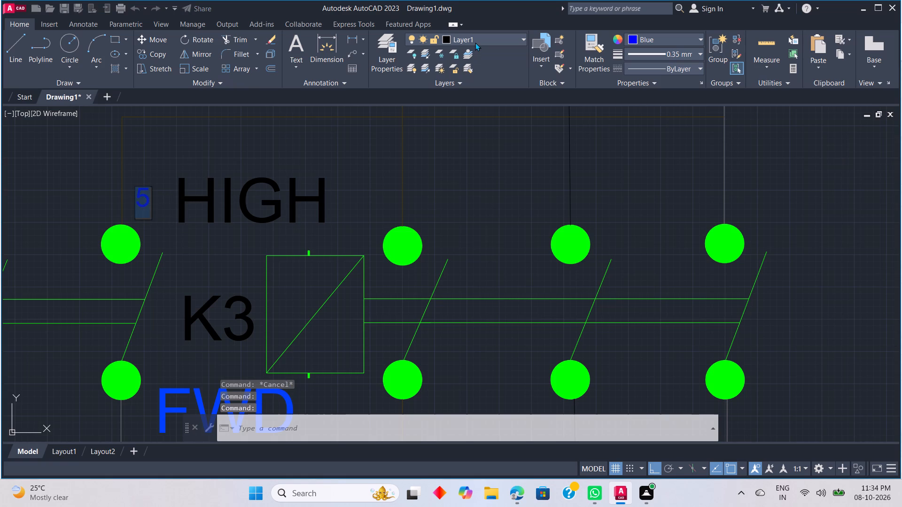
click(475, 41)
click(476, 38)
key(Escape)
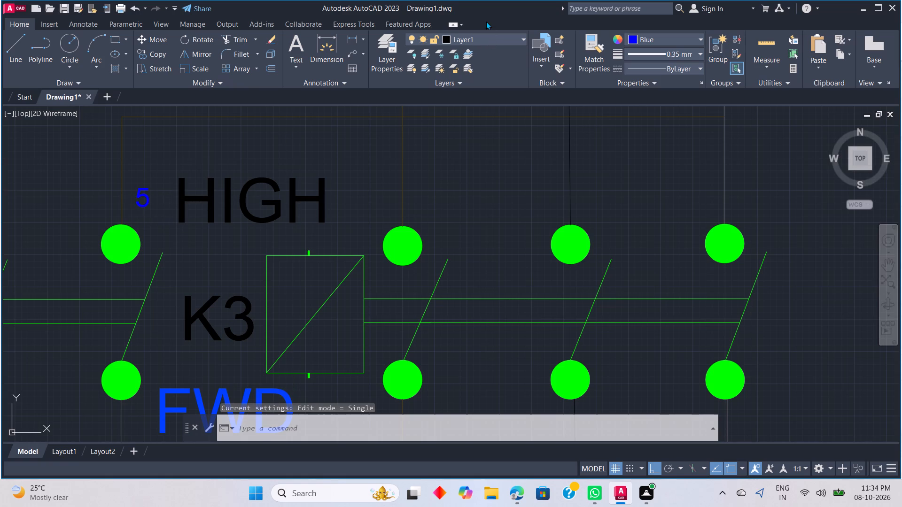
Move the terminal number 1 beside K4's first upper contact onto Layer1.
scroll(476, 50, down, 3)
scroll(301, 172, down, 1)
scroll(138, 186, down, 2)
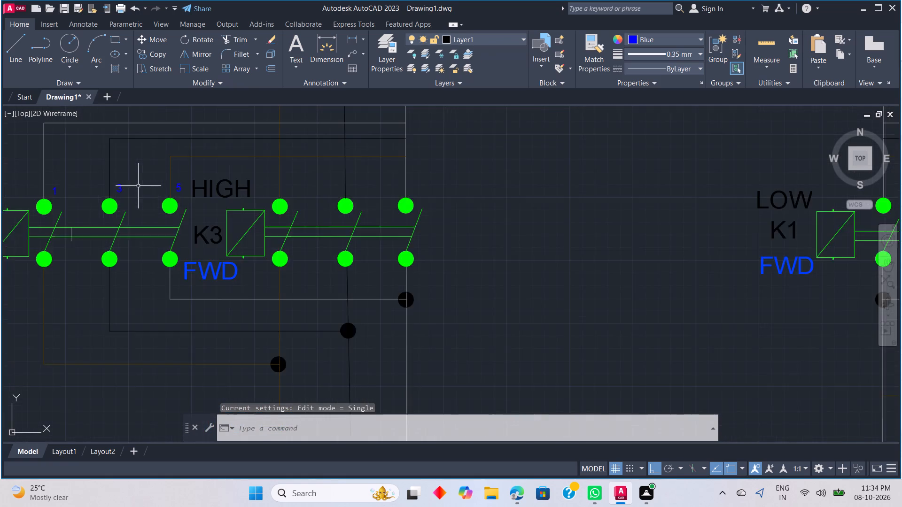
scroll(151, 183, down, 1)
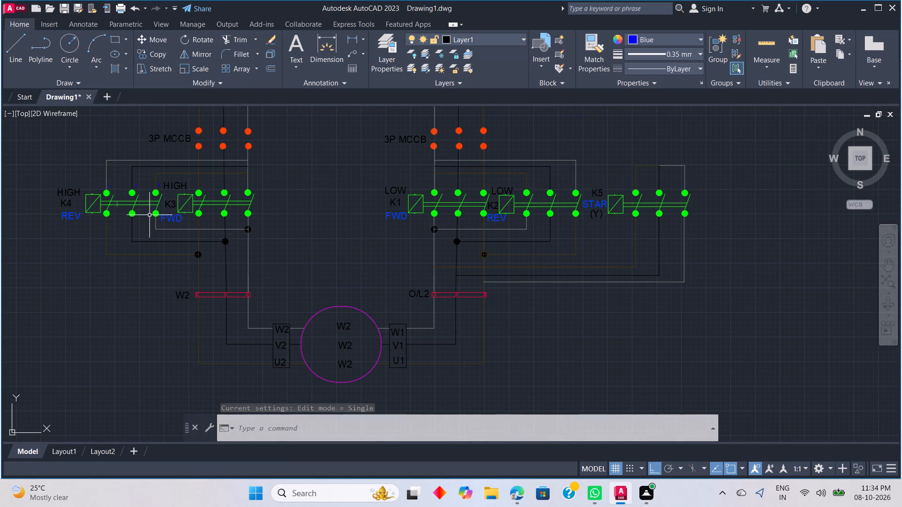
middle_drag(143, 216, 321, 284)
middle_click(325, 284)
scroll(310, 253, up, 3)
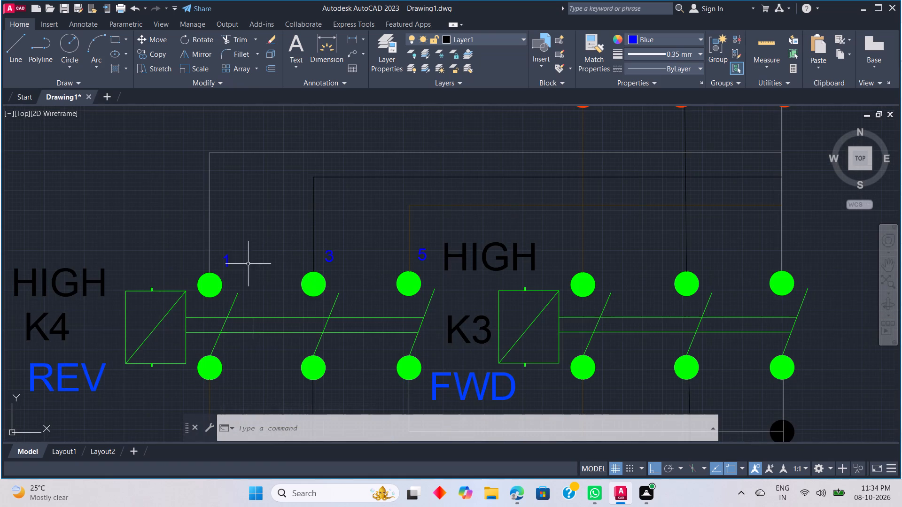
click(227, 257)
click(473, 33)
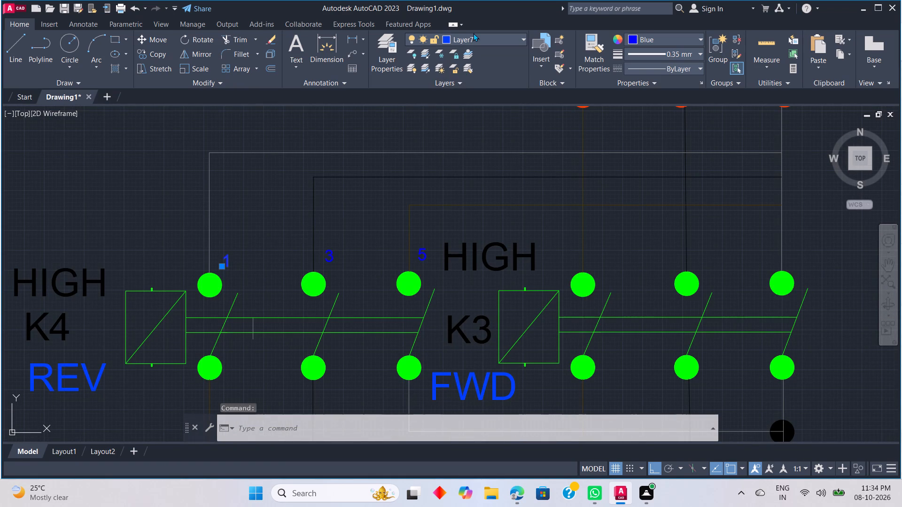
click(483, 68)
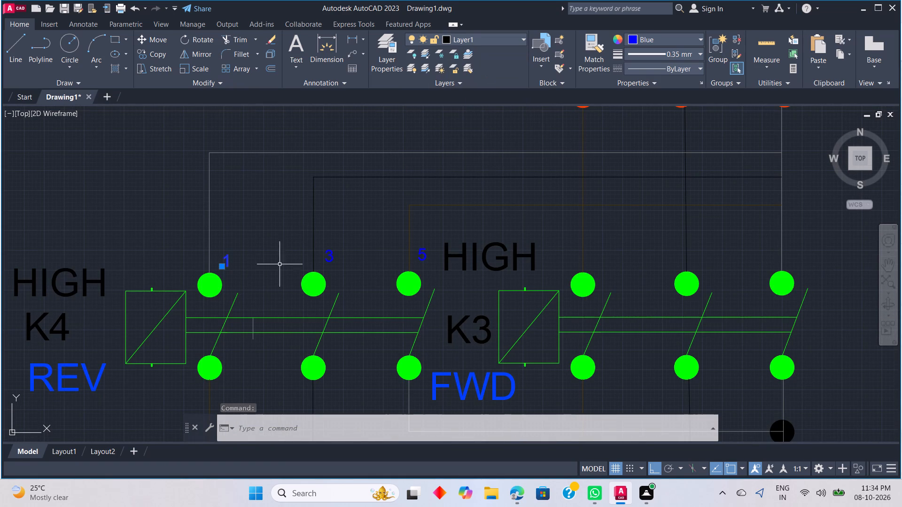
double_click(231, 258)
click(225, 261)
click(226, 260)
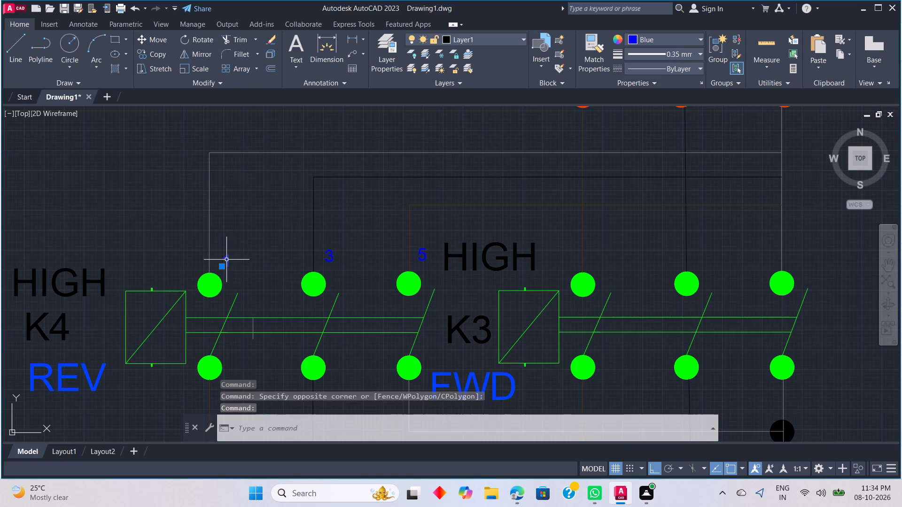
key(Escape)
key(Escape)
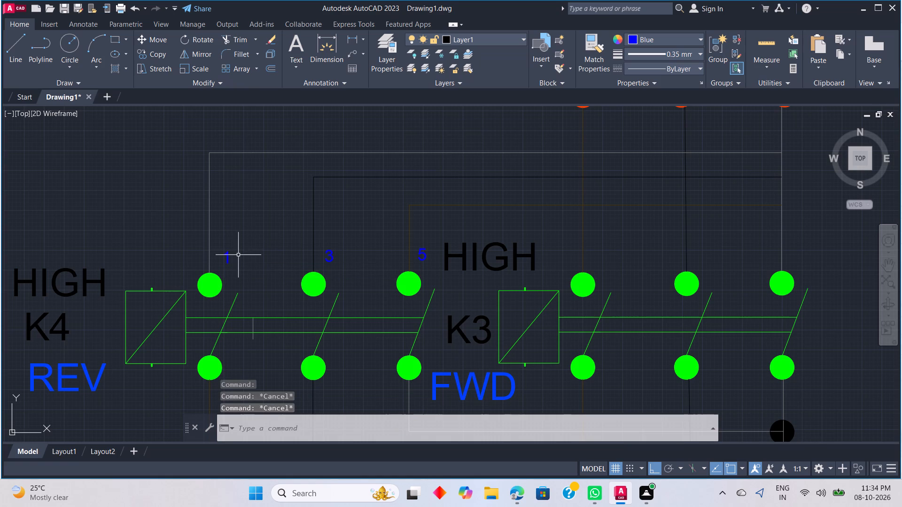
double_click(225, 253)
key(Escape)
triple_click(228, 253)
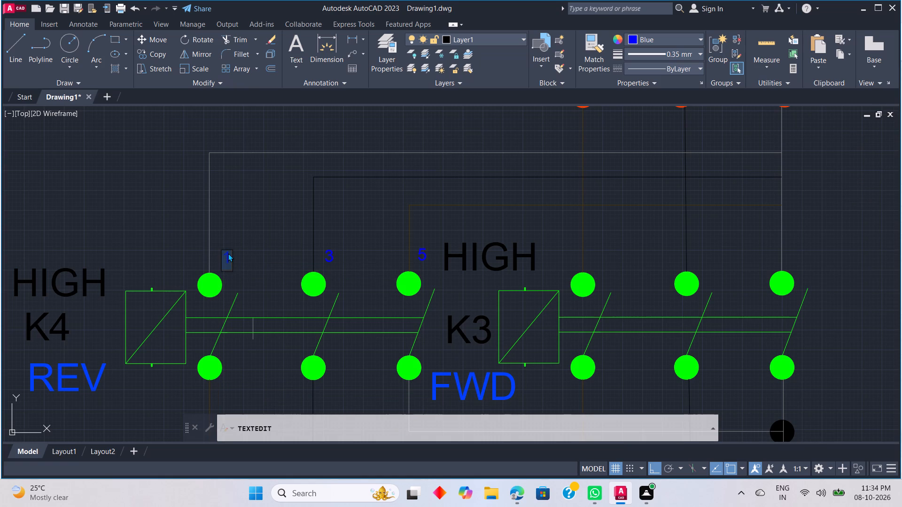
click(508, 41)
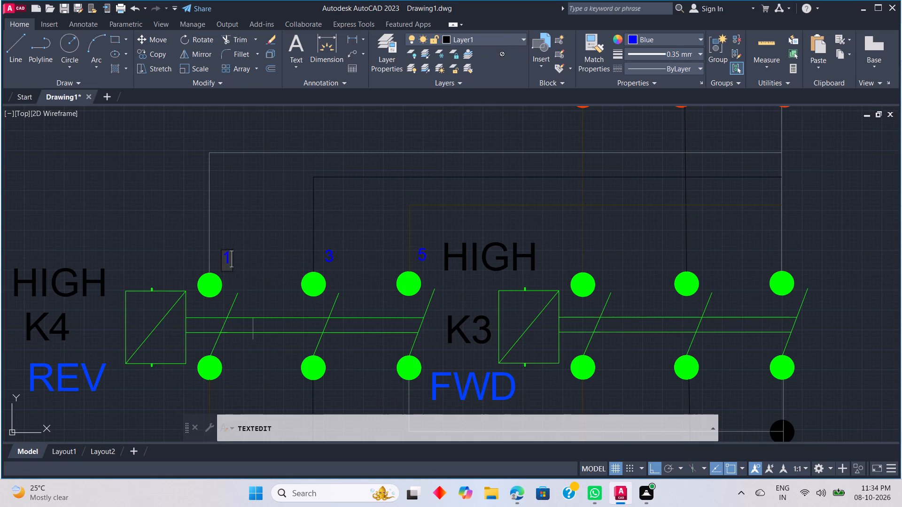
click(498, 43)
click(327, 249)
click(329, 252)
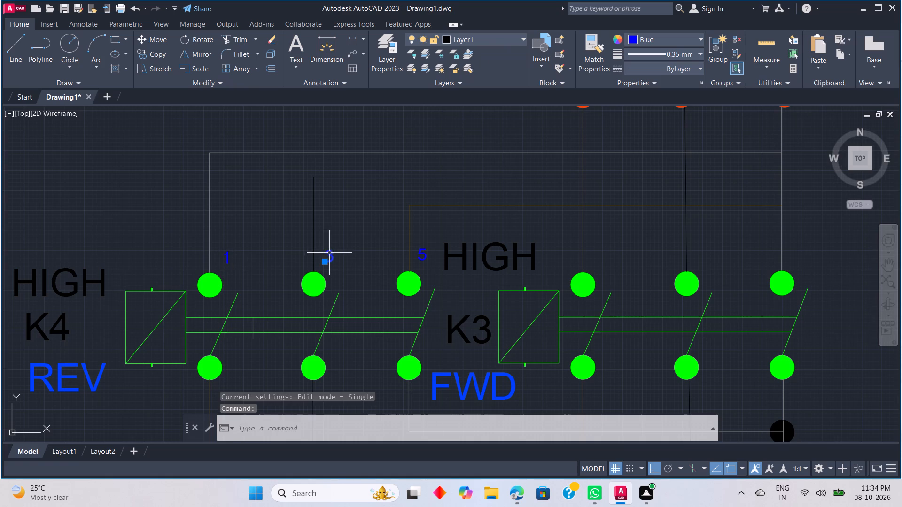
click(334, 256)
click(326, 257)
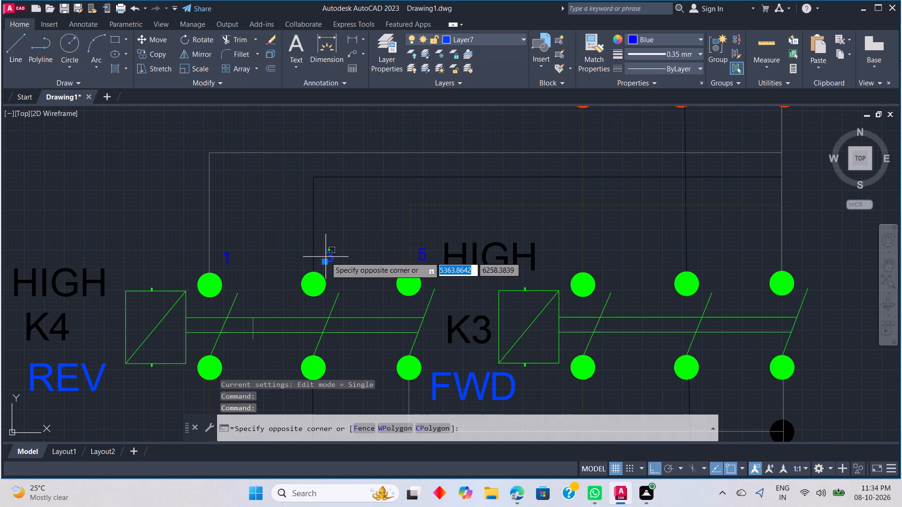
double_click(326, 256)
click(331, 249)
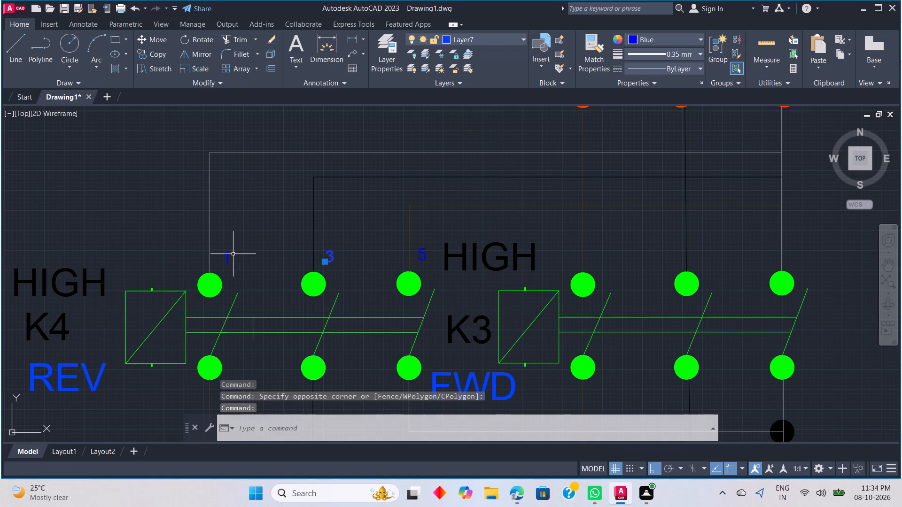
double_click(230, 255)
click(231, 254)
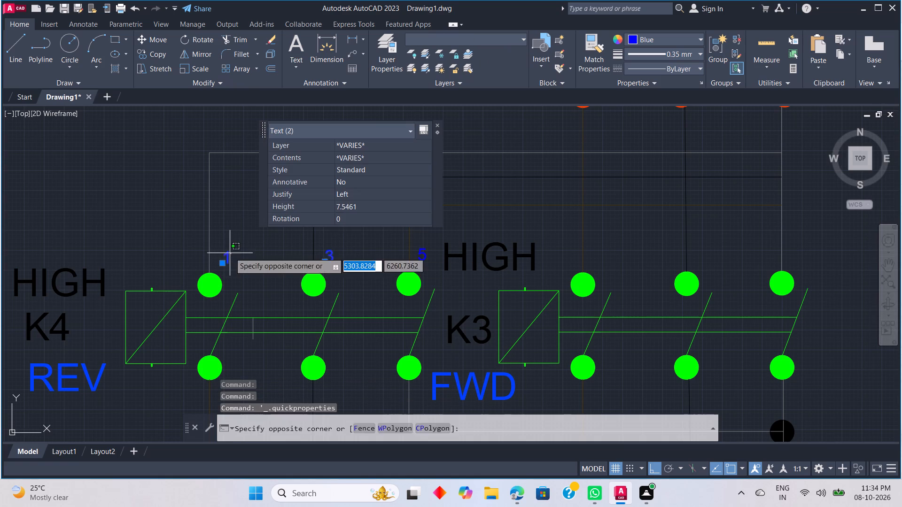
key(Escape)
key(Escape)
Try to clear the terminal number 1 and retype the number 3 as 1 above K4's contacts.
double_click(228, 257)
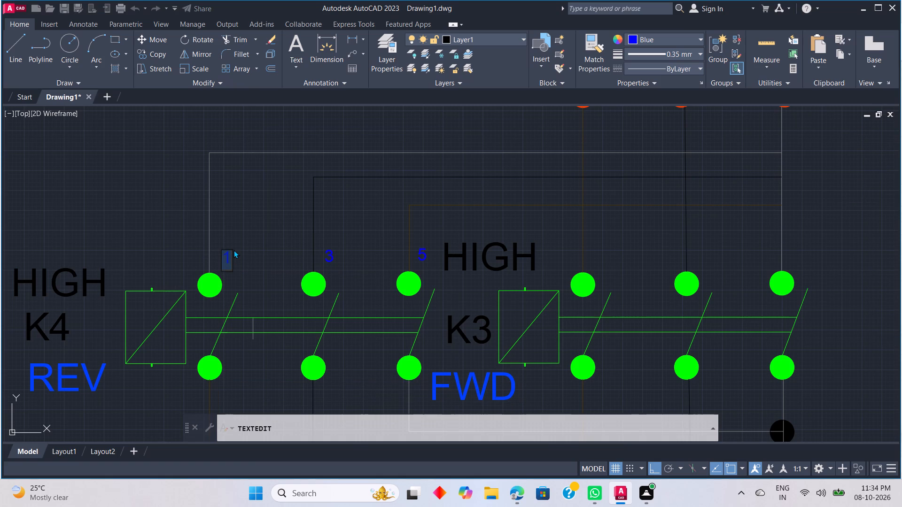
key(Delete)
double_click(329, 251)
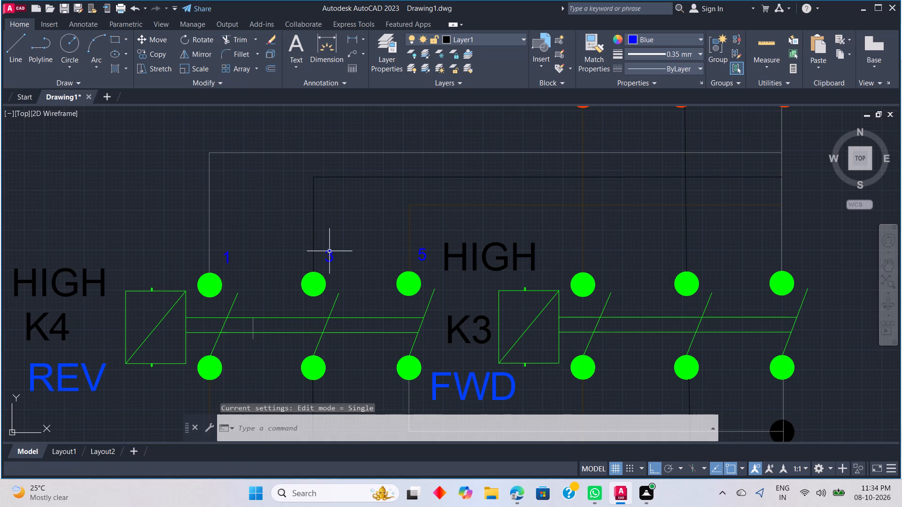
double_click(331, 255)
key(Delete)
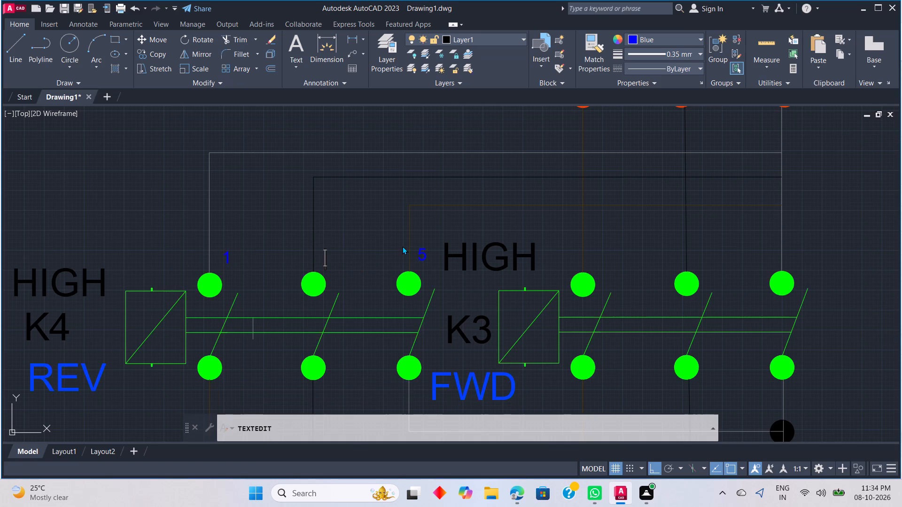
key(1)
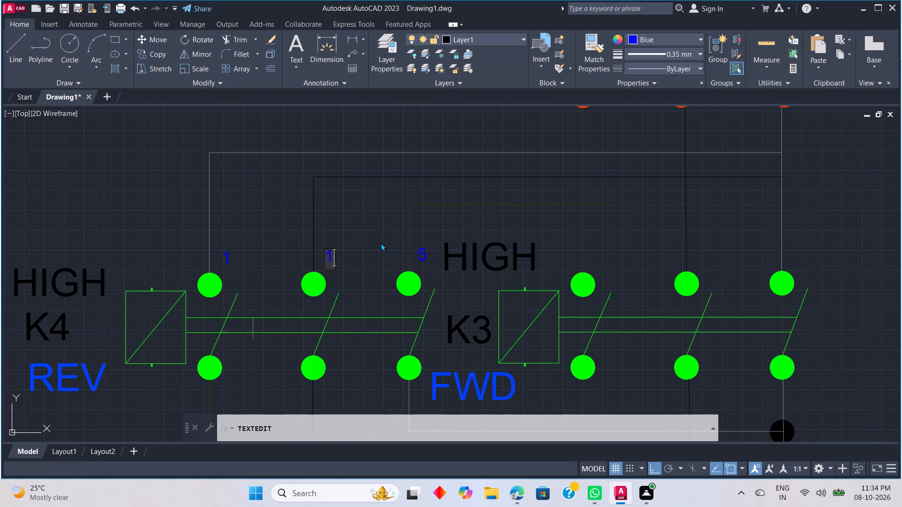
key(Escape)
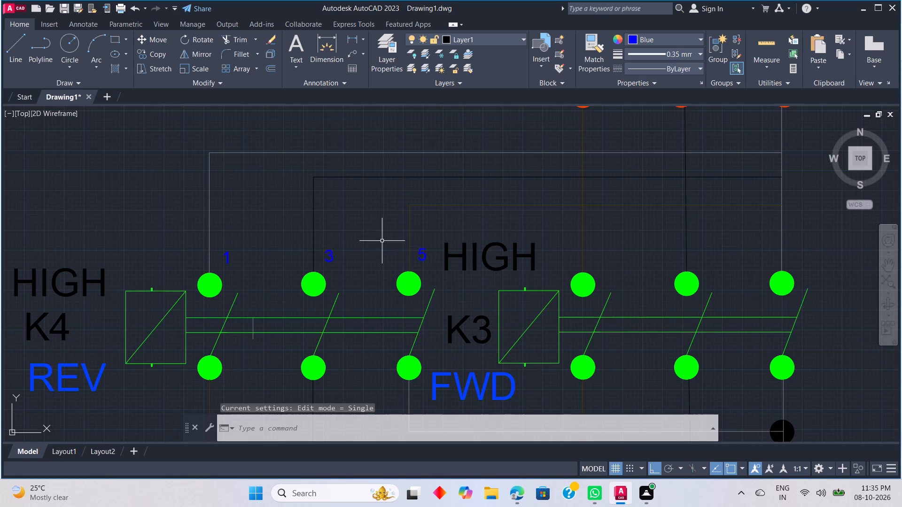
Erase the terminal numbers 3, 1 and 5 above K4's upper contacts.
click(327, 253)
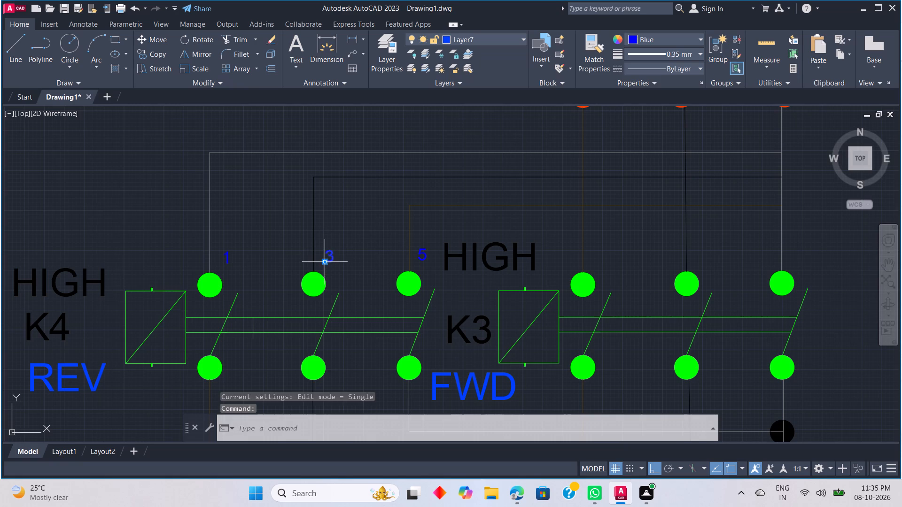
key(Delete)
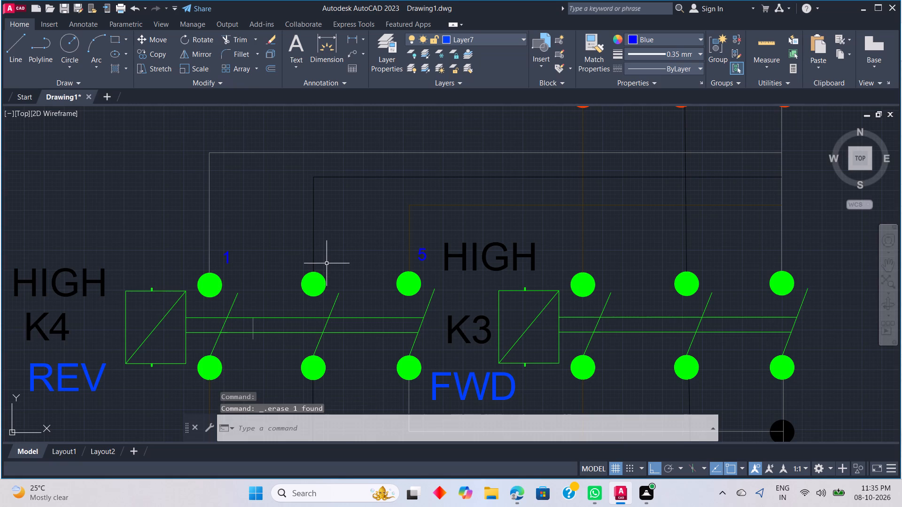
click(229, 257)
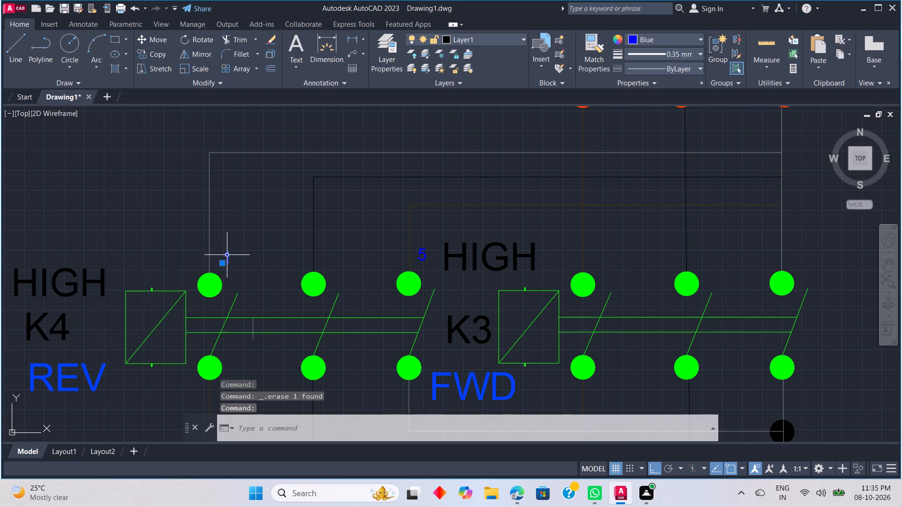
key(Delete)
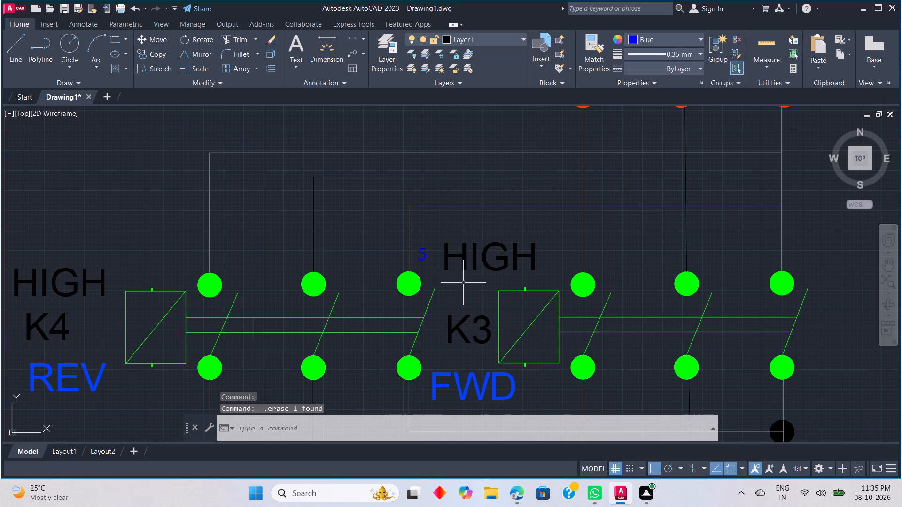
click(424, 250)
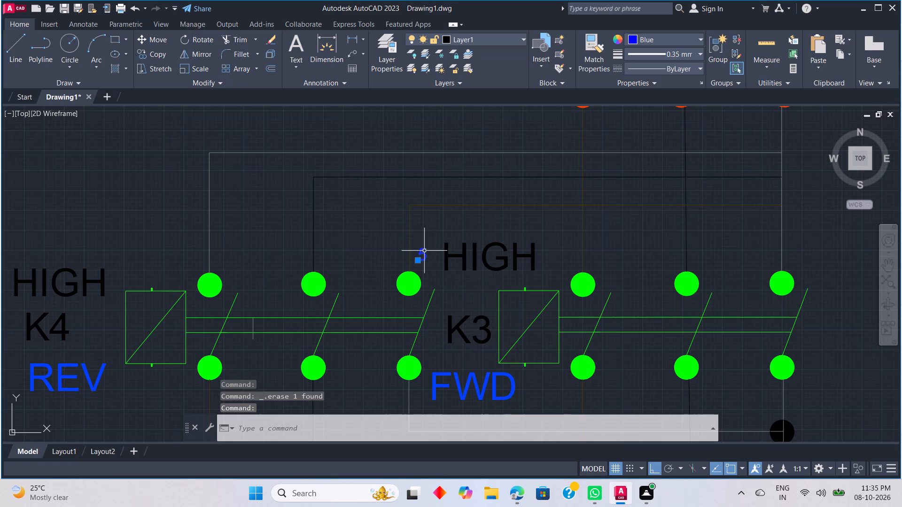
key(Delete)
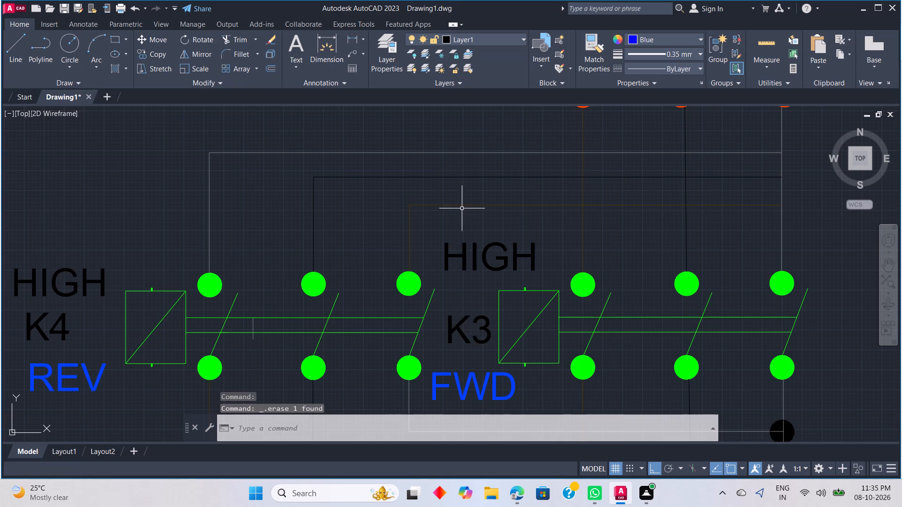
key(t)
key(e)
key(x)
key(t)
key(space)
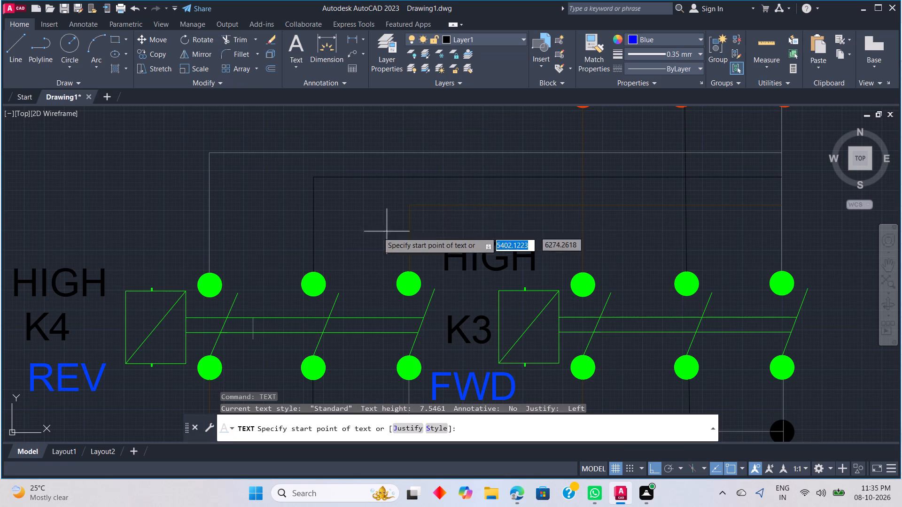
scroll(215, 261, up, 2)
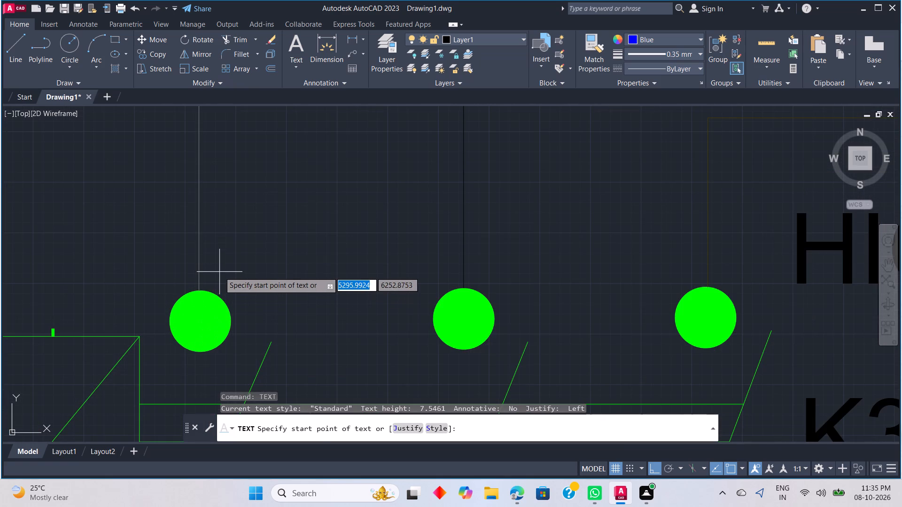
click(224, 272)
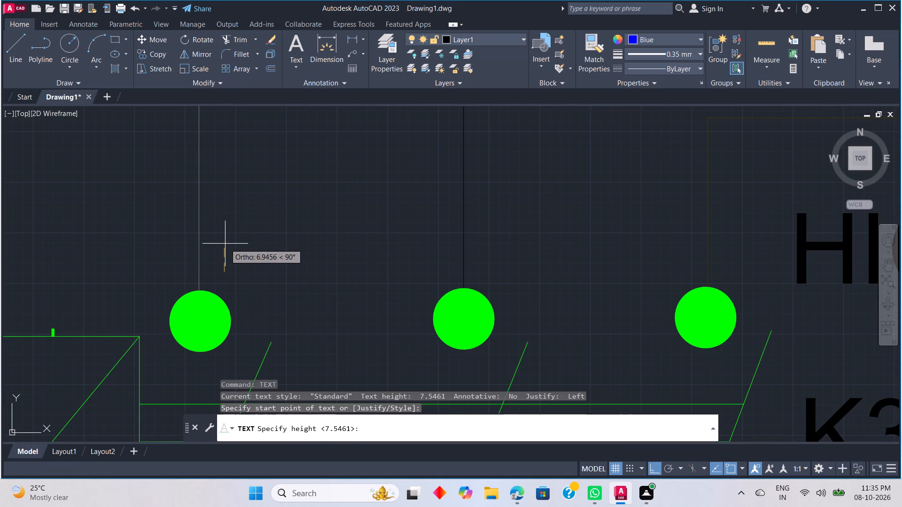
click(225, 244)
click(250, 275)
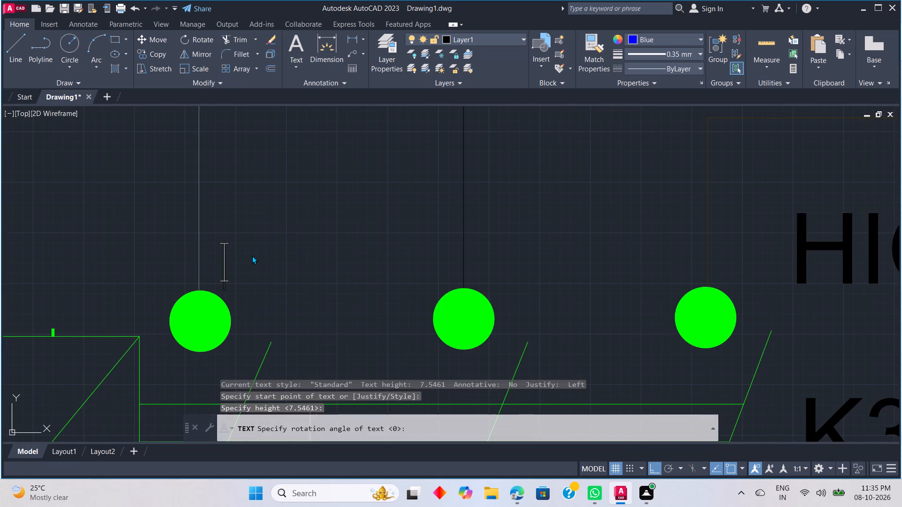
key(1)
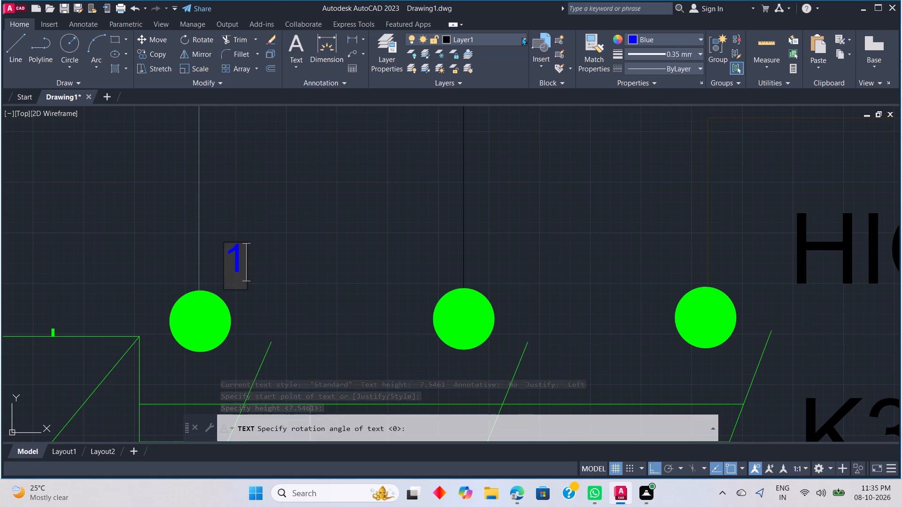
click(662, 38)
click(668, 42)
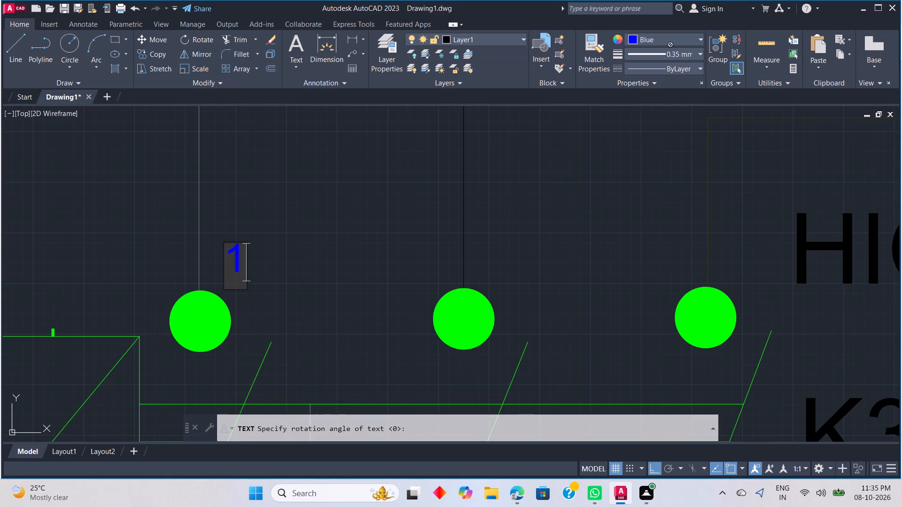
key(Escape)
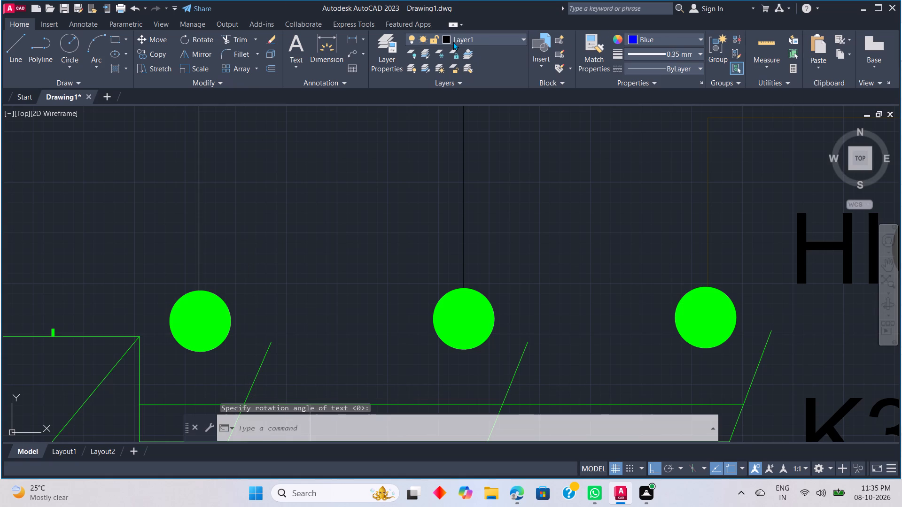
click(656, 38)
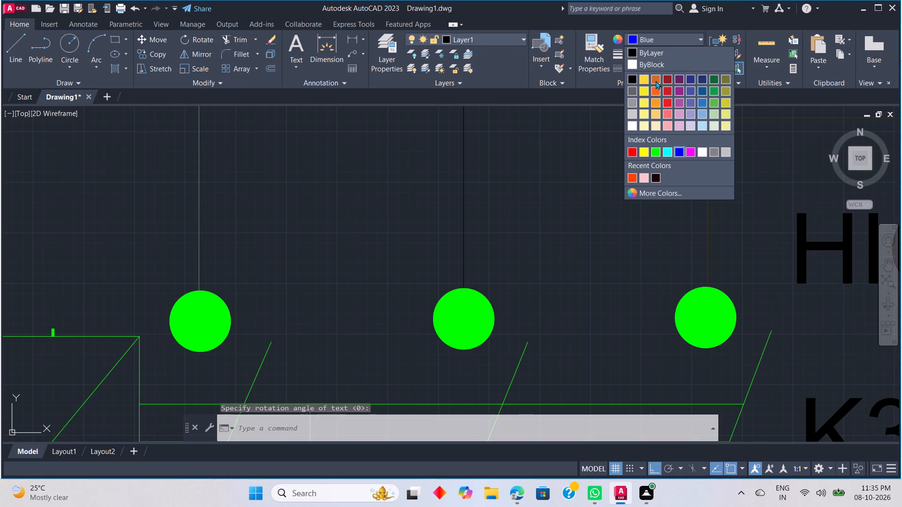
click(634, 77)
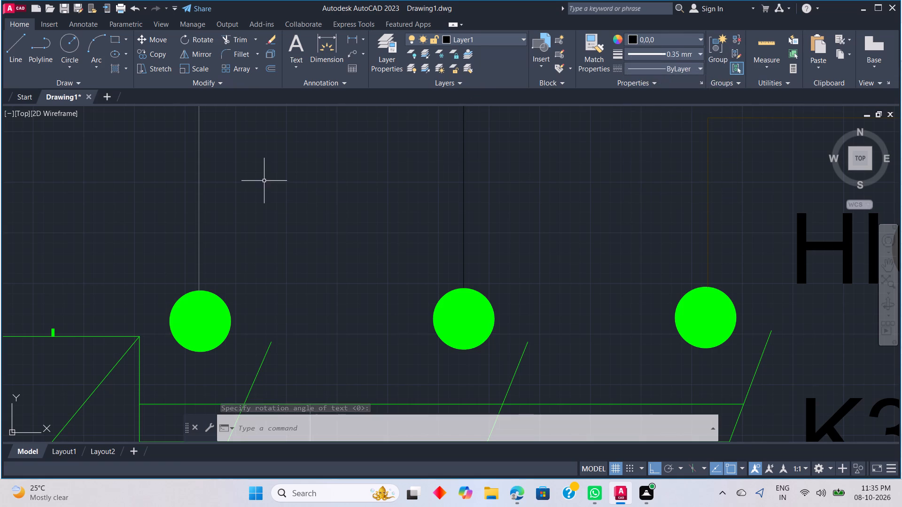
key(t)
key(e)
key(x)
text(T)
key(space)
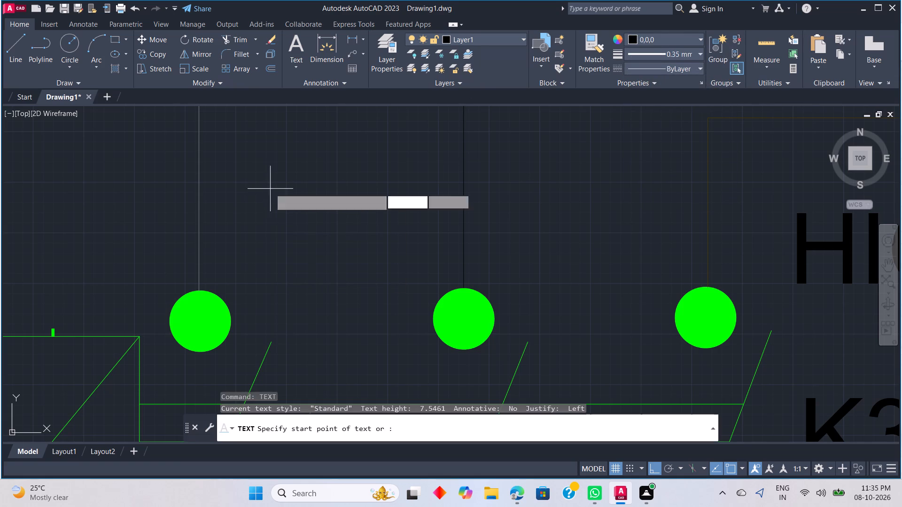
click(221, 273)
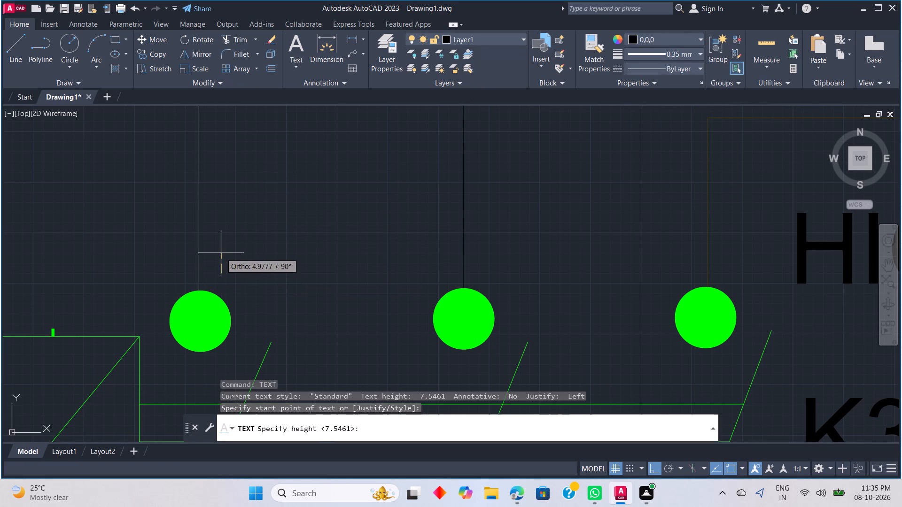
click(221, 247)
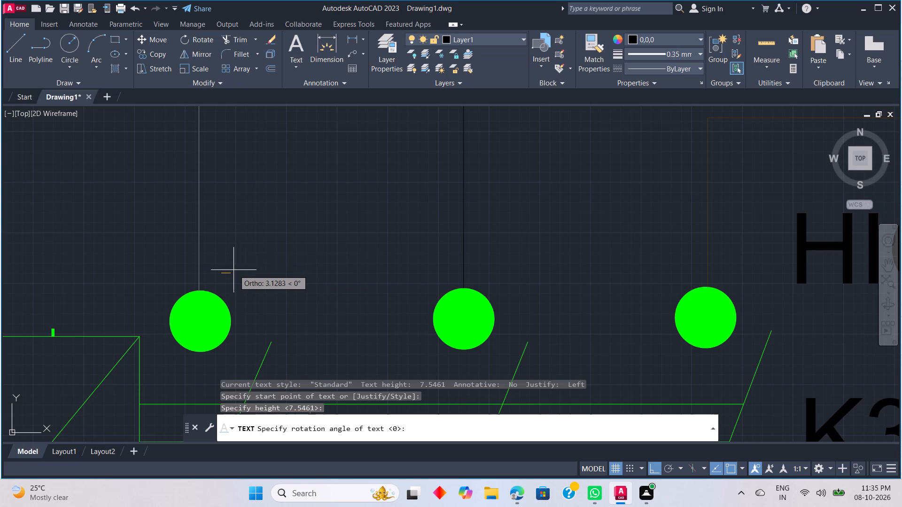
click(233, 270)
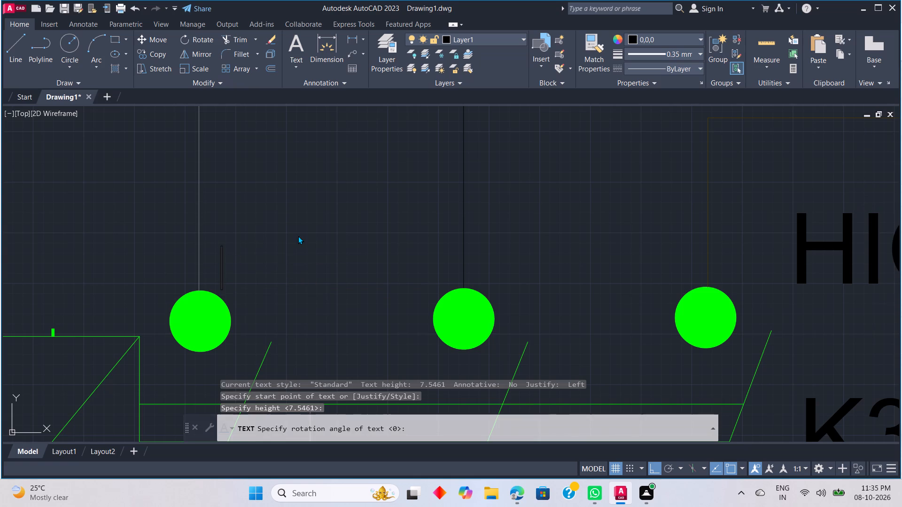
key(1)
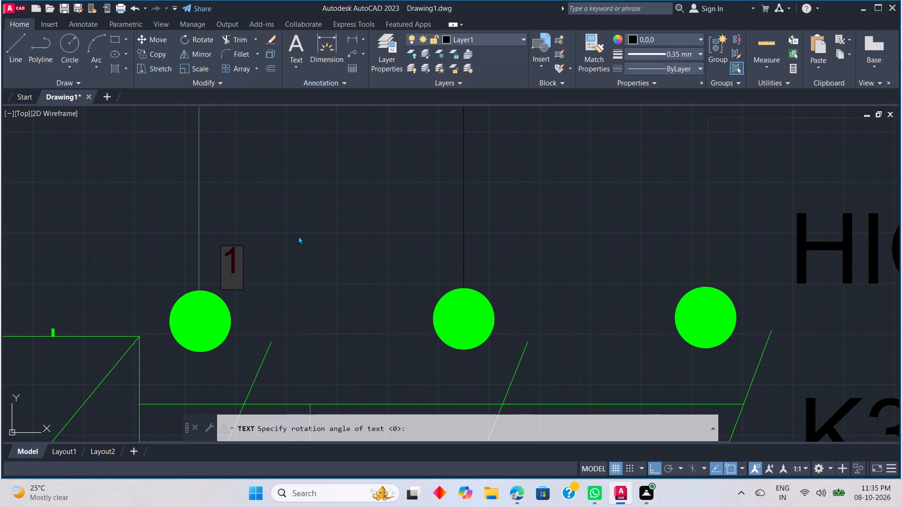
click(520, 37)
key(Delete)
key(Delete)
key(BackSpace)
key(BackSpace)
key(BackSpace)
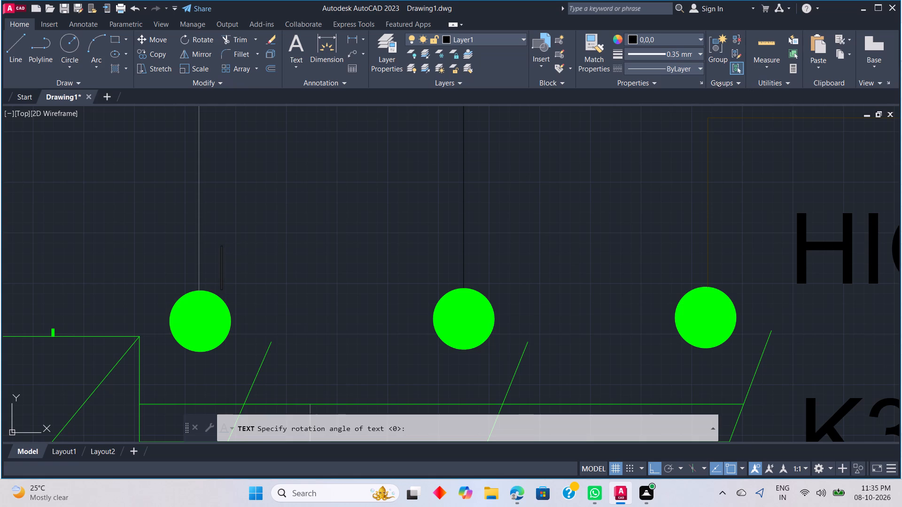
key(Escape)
Set the current object colour to ByLayer, with Layer1 as the current layer.
click(664, 38)
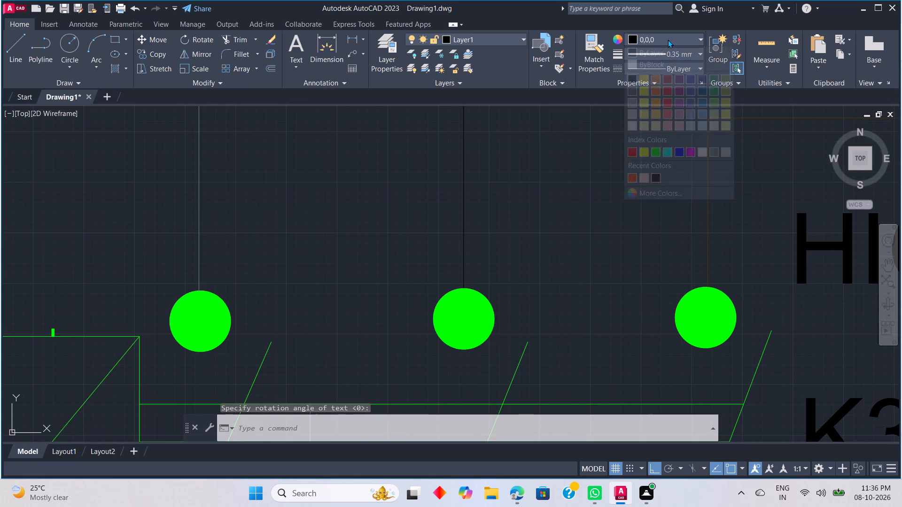
click(642, 51)
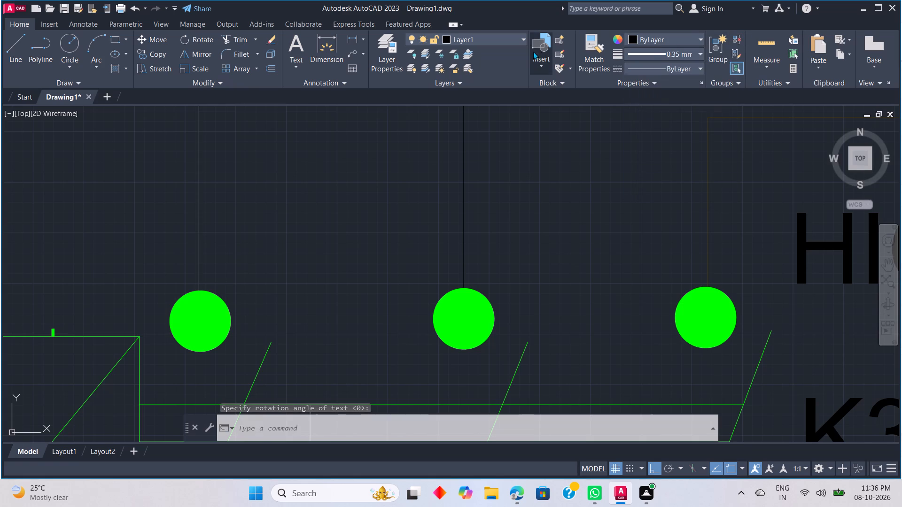
click(511, 41)
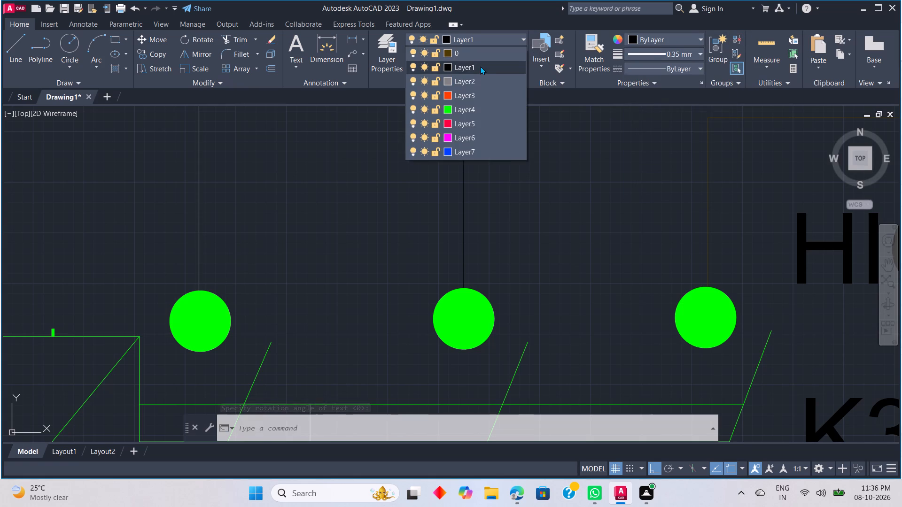
click(480, 66)
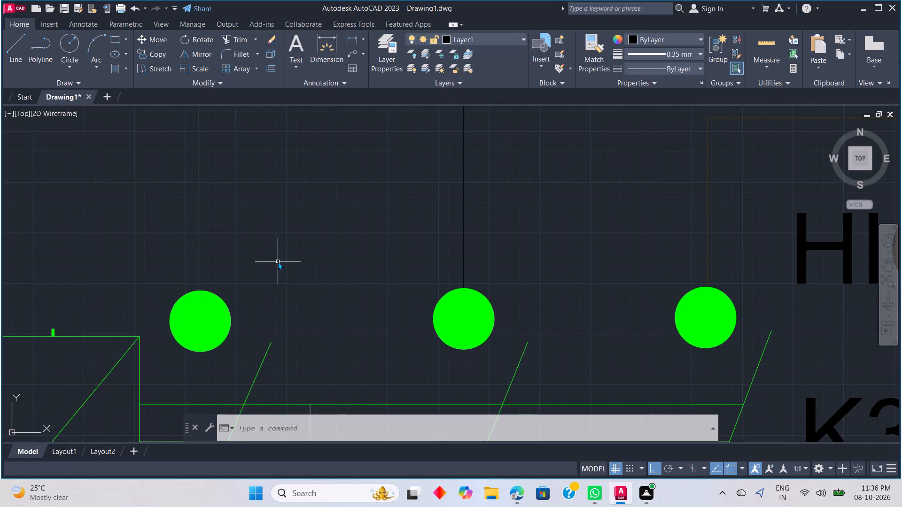
Add single-line text terminal numbers 1, 3 and 5 just above and beside K4's first, second and third upper contacts.
key(t)
key(e)
key(x)
key(t)
key(space)
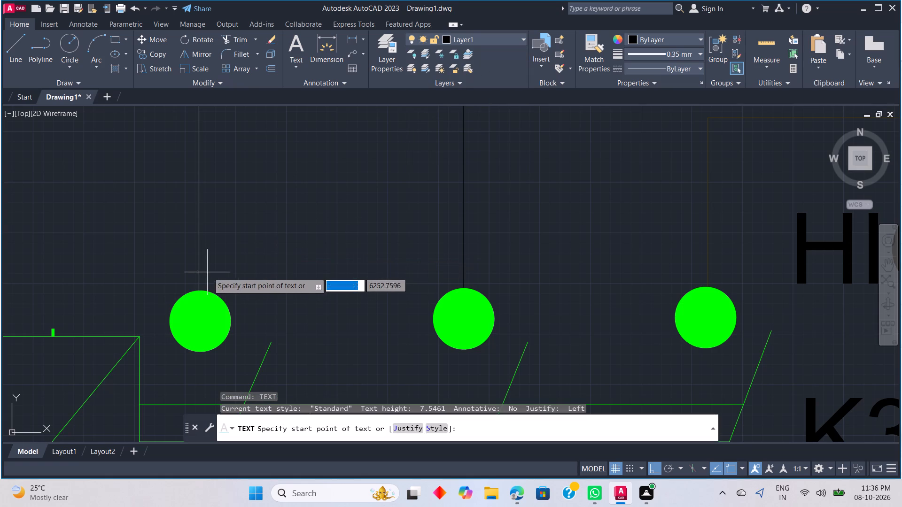
click(222, 280)
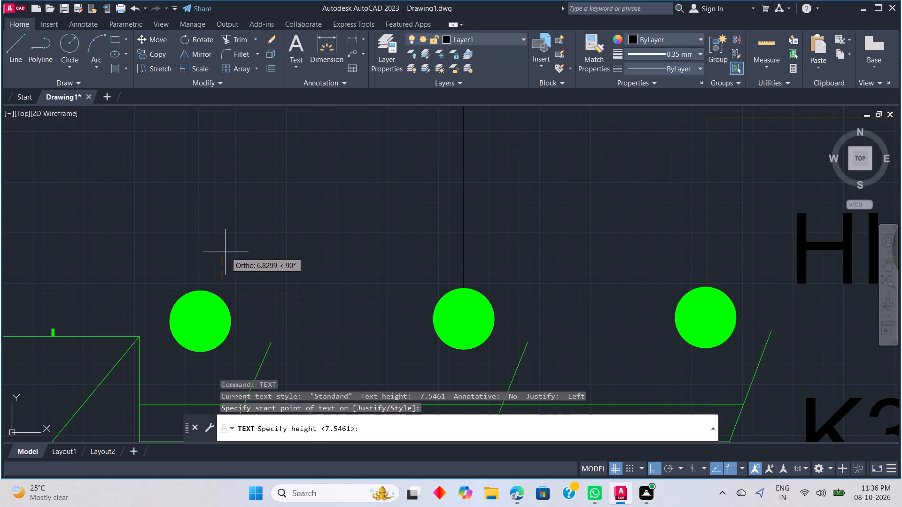
click(224, 255)
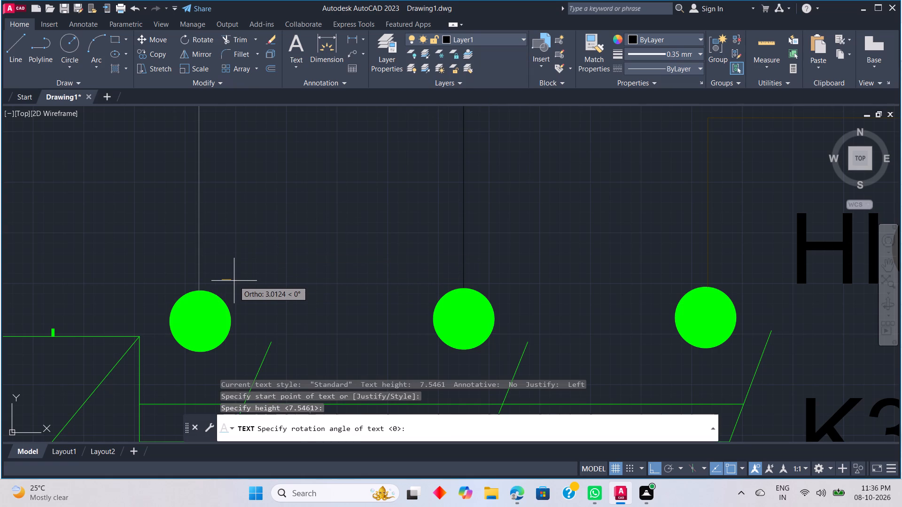
click(239, 280)
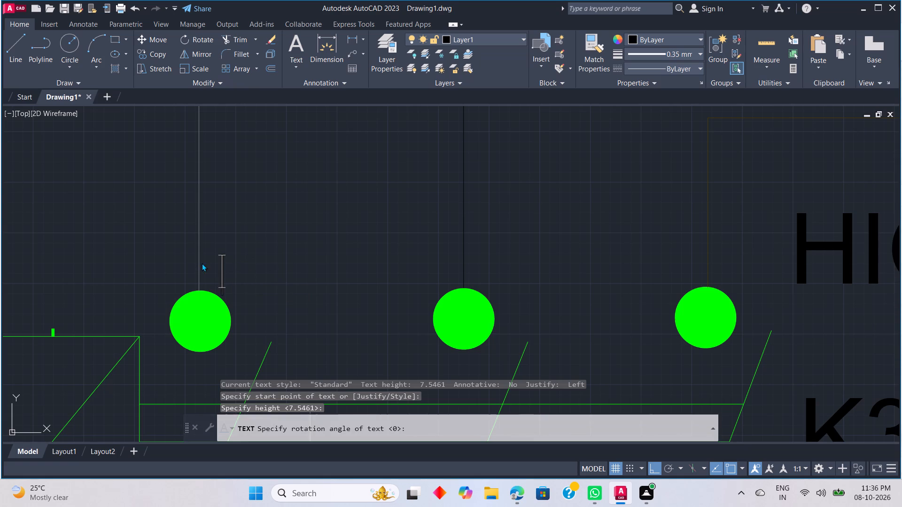
key(1)
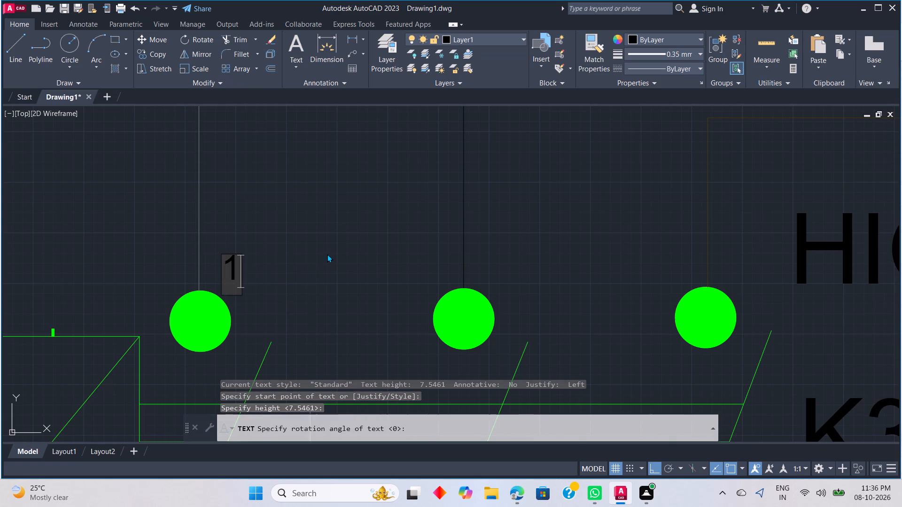
scroll(328, 254, down, 1)
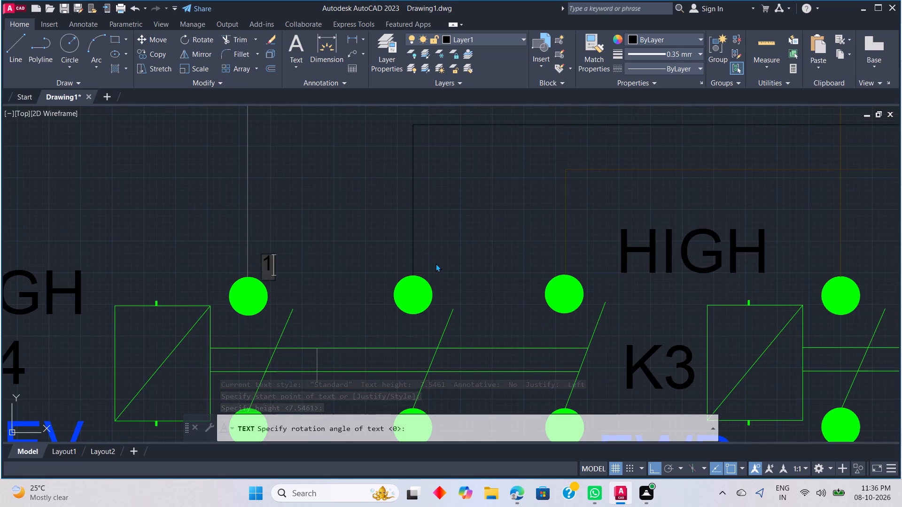
click(429, 266)
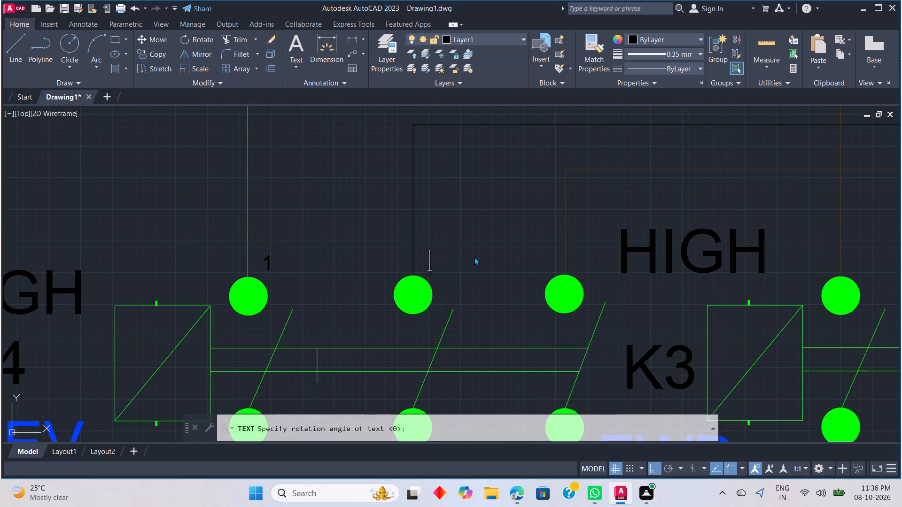
key(3)
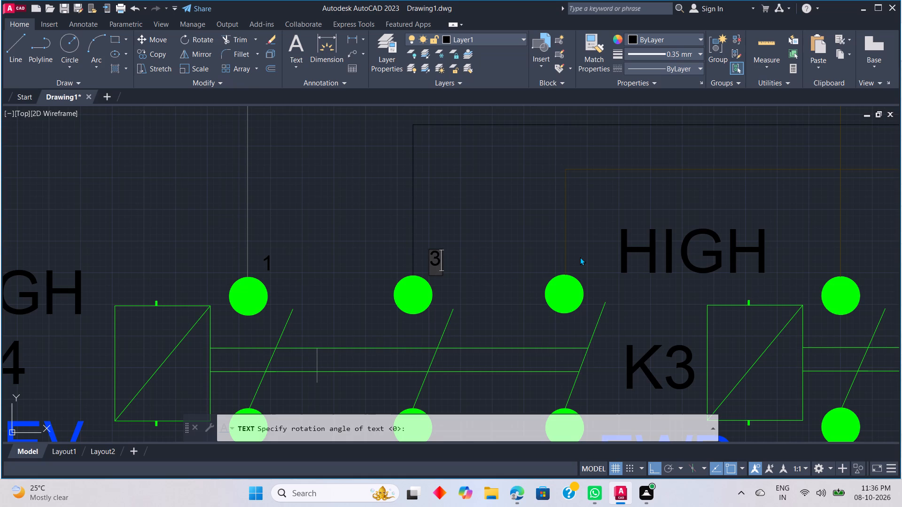
click(580, 260)
key(5)
Add terminal numbers 2, 4 and 6 just below and beside K4's first, second and third lower contacts.
scroll(616, 266, down, 3)
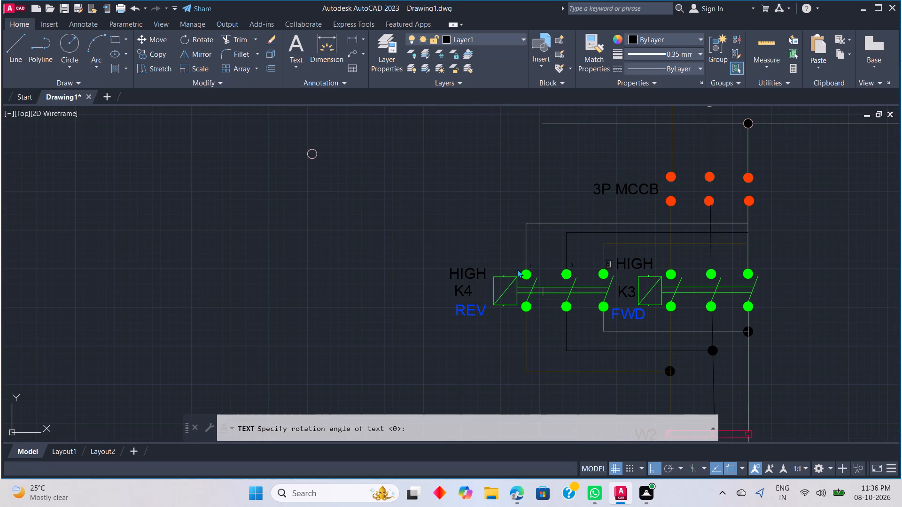
scroll(535, 315, up, 2)
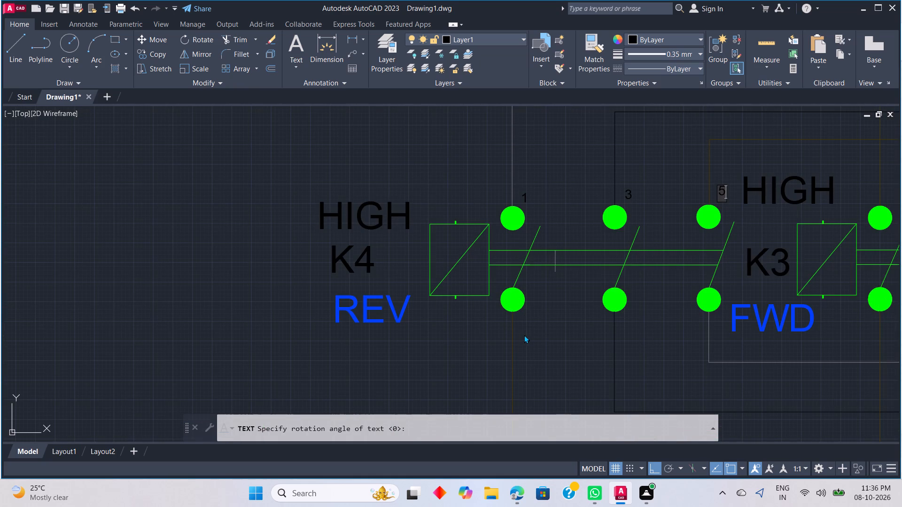
click(520, 335)
key(2)
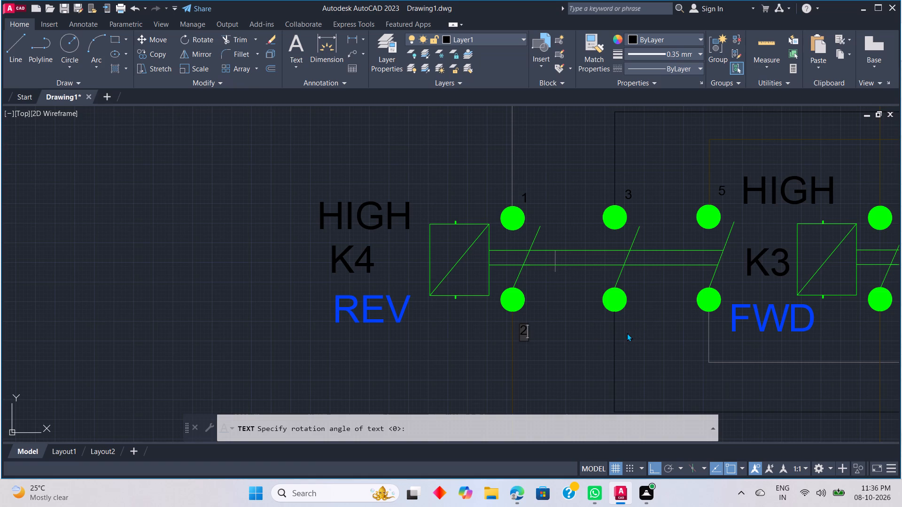
click(627, 333)
key(4)
click(716, 330)
key(8)
key(BackSpace)
key(6)
Add terminal numbers 1, 3 and 5 beside the incoming lines above the upper terminals of the high-speed 3P MCCB.
scroll(719, 319, down, 2)
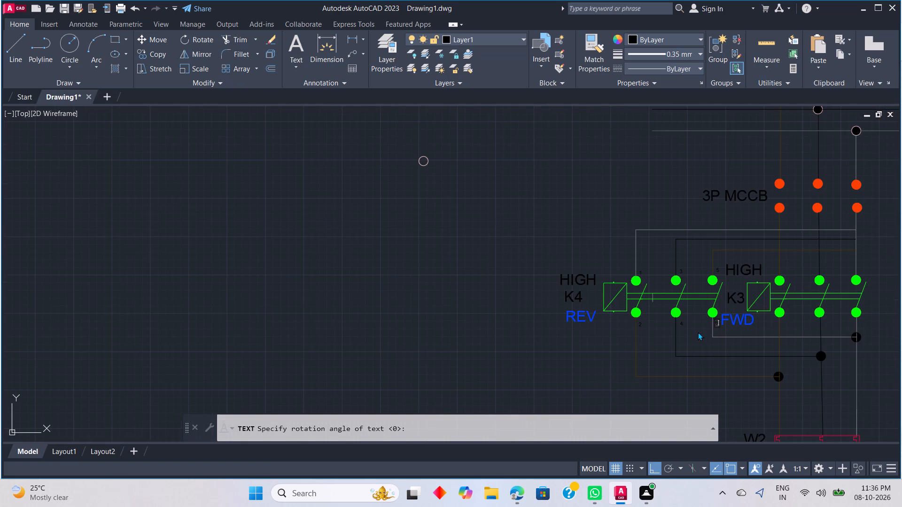
middle_drag(686, 339, 615, 321)
middle_drag(591, 315, 508, 308)
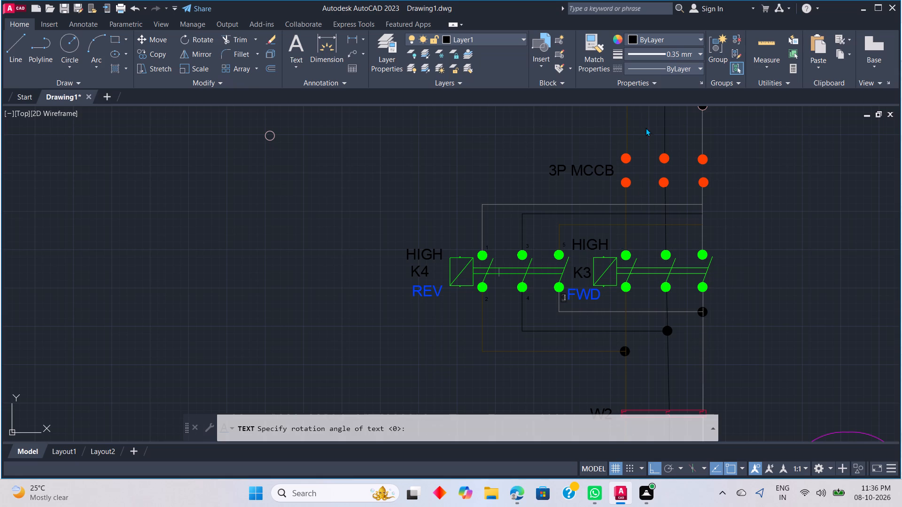
click(634, 137)
key(1)
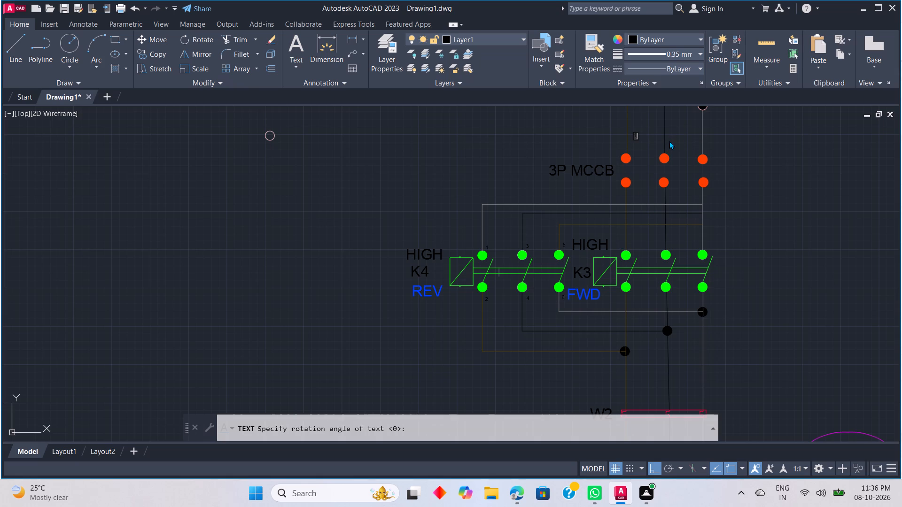
click(671, 139)
key(2)
key(BackSpace)
key(3)
click(711, 140)
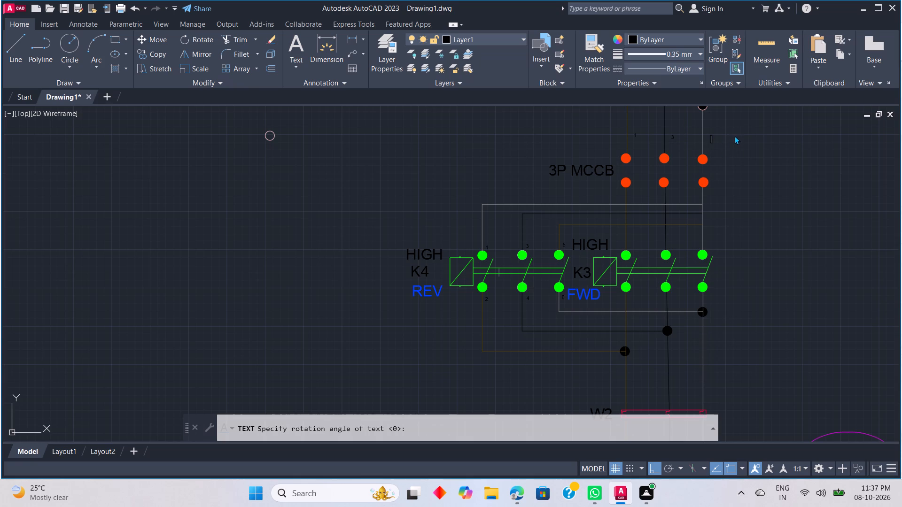
key(5)
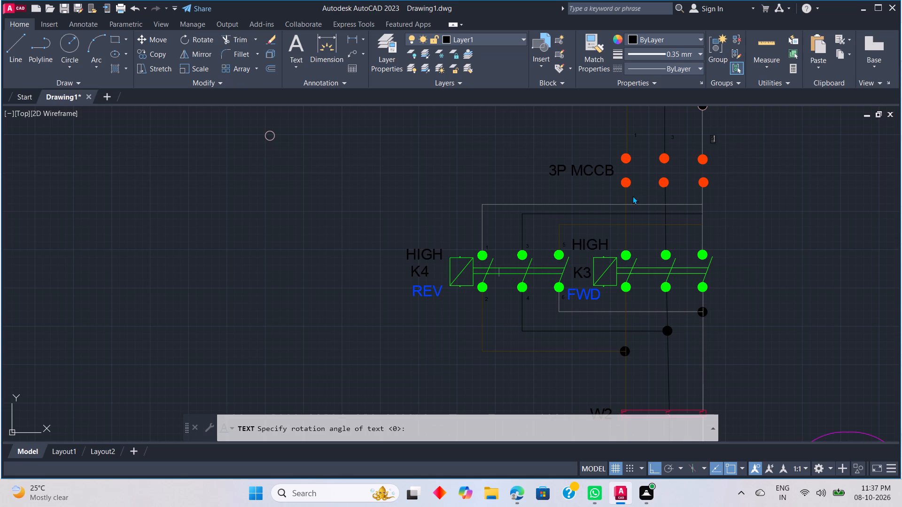
Add terminal numbers 2, 4 and 6 just below the lower terminals of the high-speed 3P MCCB.
click(629, 196)
key(2)
click(675, 195)
key(4)
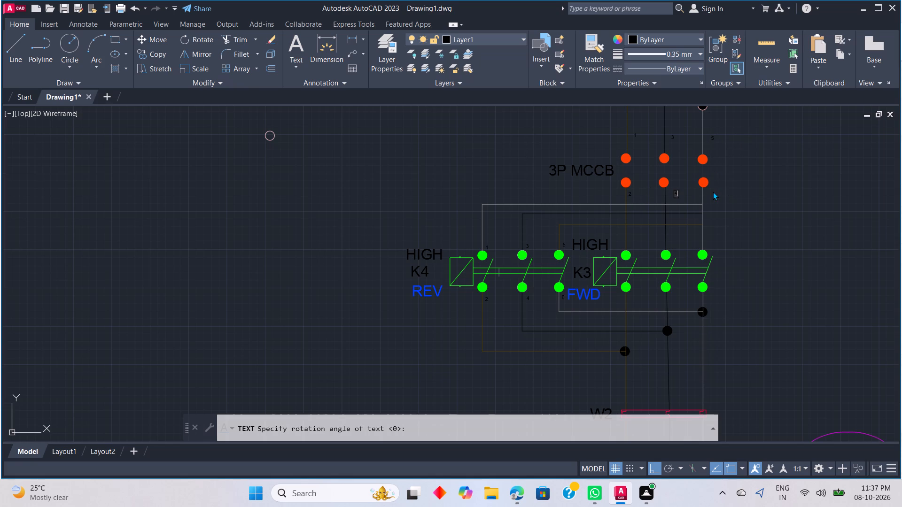
click(711, 194)
key(6)
Add terminal numbers 1, 3 and 5 just above and beside K3's first, second and third upper contacts.
scroll(792, 214, down, 1)
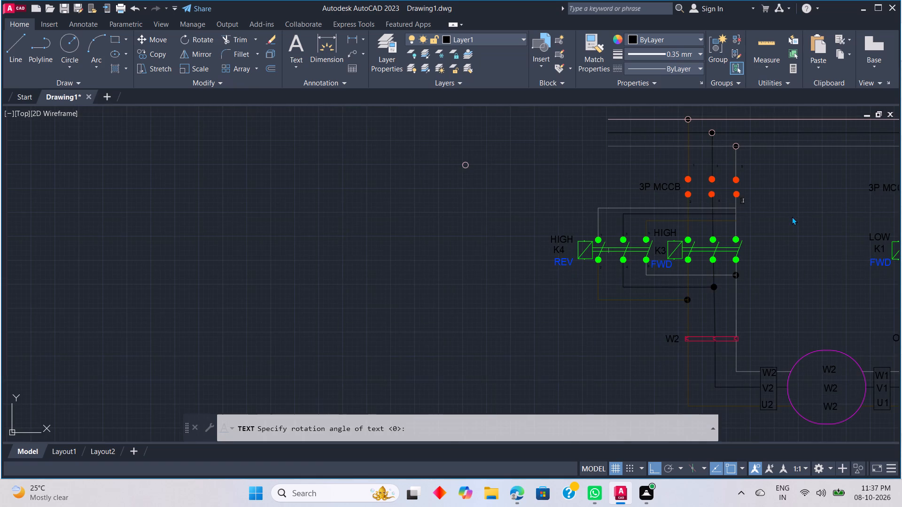
middle_click(788, 211)
middle_drag(788, 211, 732, 222)
scroll(732, 222, down, 1)
middle_click(831, 223)
middle_drag(830, 223, 812, 226)
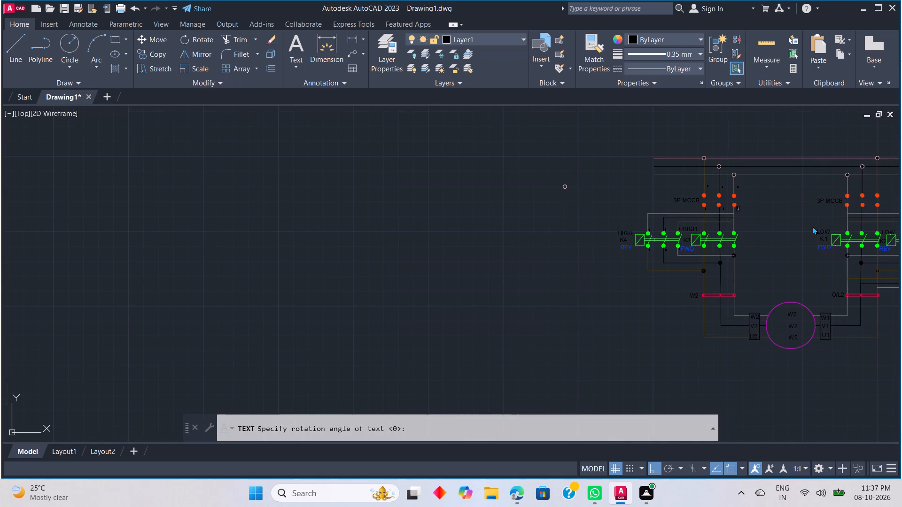
middle_drag(812, 226, 750, 228)
middle_click(750, 228)
middle_drag(766, 233, 599, 215)
scroll(661, 223, up, 2)
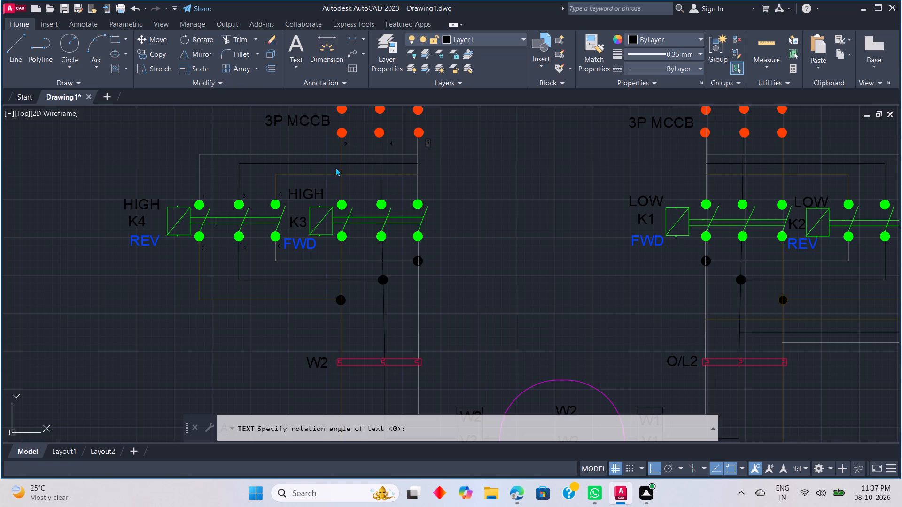
click(350, 193)
key(1)
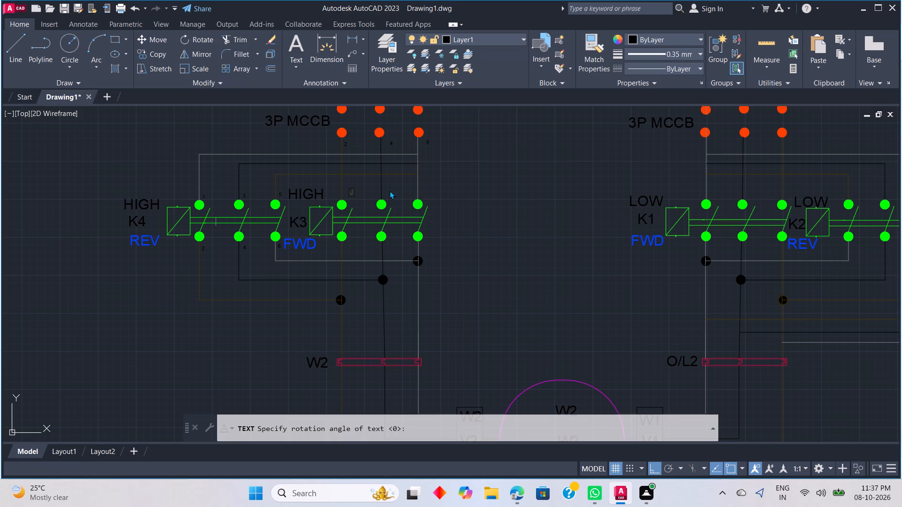
click(389, 191)
key(3)
click(424, 186)
key(5)
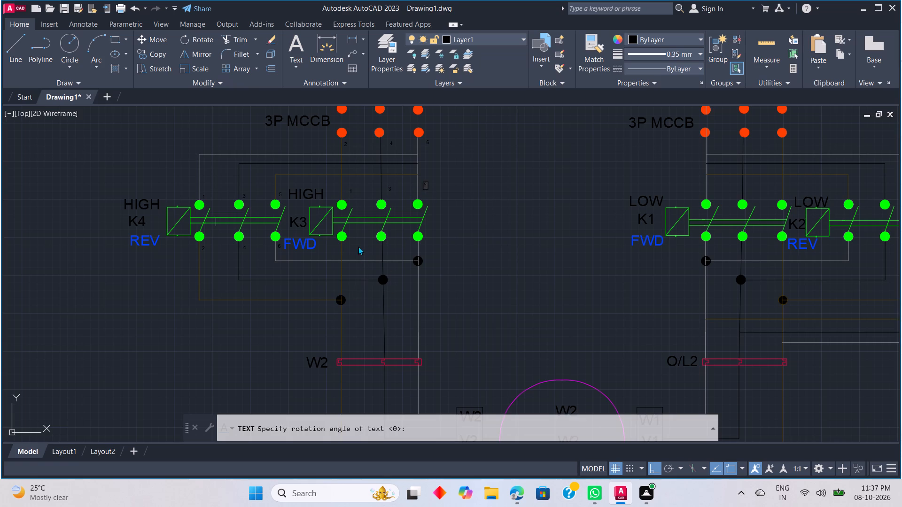
Add terminal numbers 2, 4 and 6 just below and beside K3's first, second and third lower contacts.
click(347, 249)
key(2)
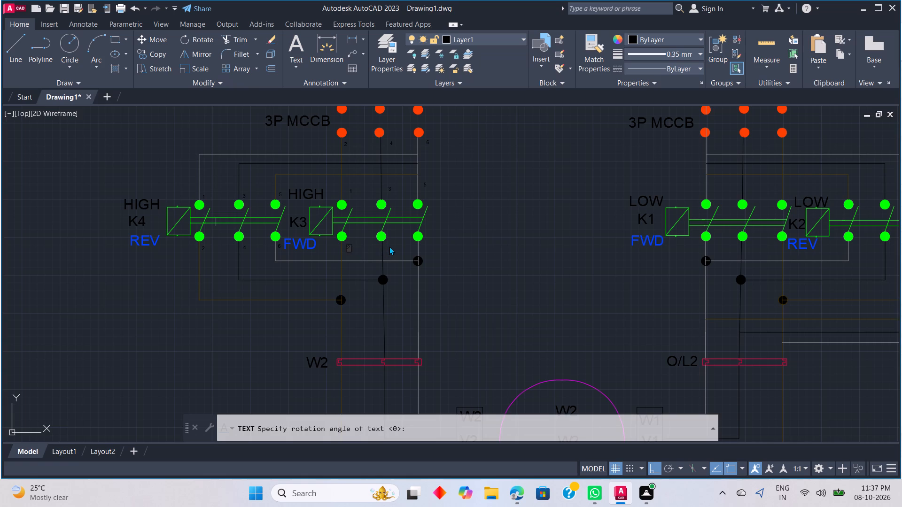
click(389, 246)
key(4)
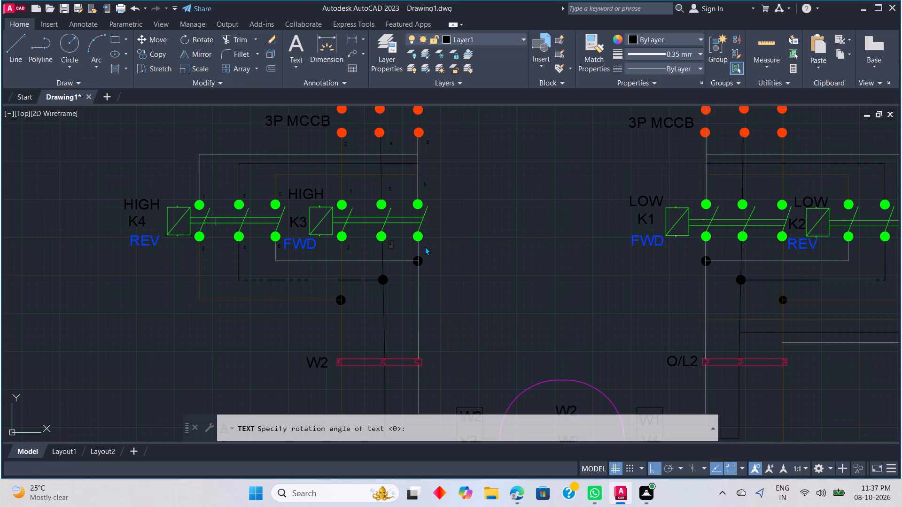
click(425, 246)
key(6)
Add terminal numbers 1, 3 and 5 just above and beside K1's first, second and third upper contacts.
scroll(529, 227, down, 2)
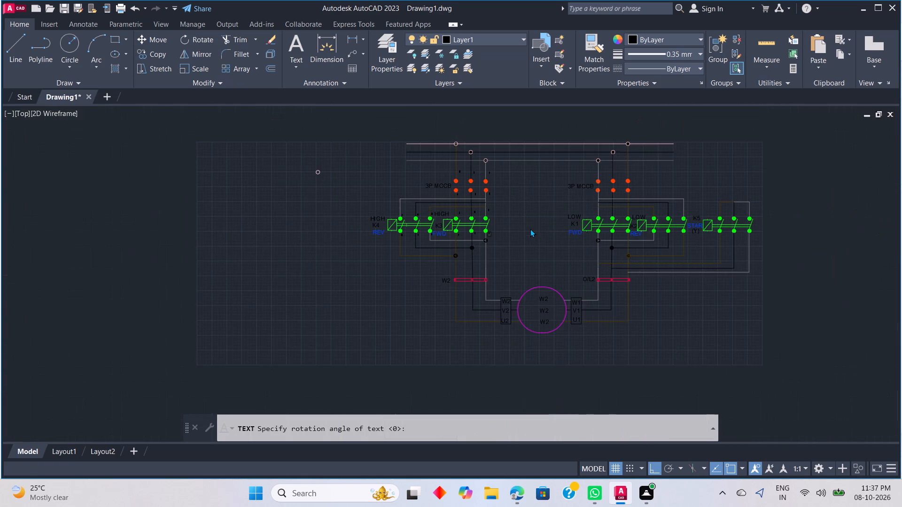
middle_drag(541, 247, 418, 246)
middle_click(418, 246)
scroll(457, 240, up, 1)
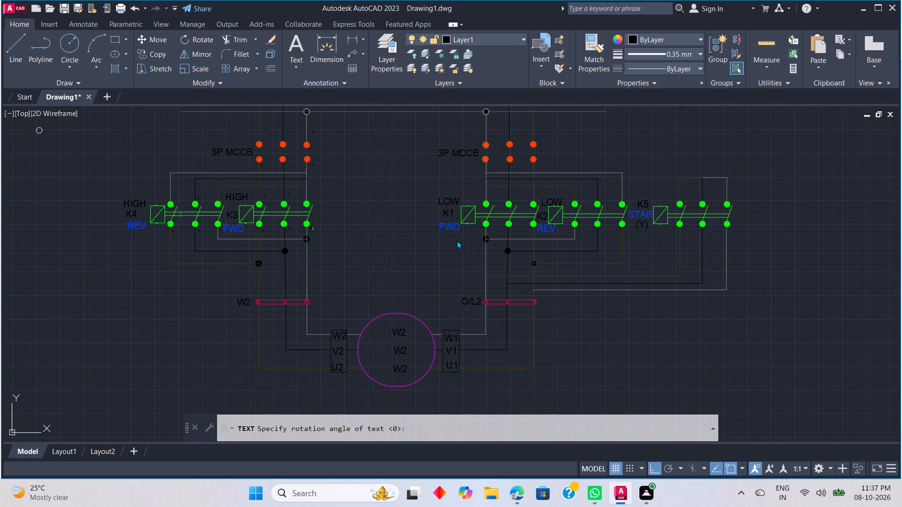
scroll(463, 230, up, 2)
scroll(521, 169, up, 1)
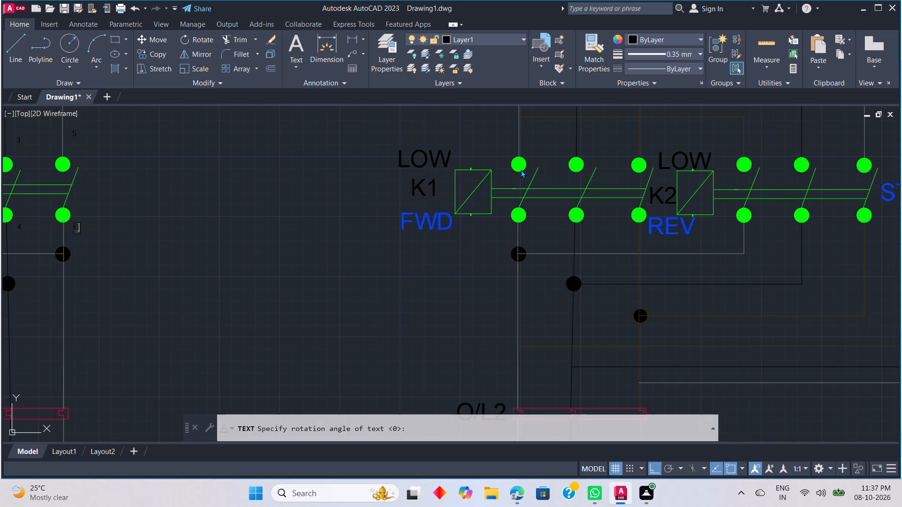
middle_drag(534, 146, 522, 205)
click(515, 192)
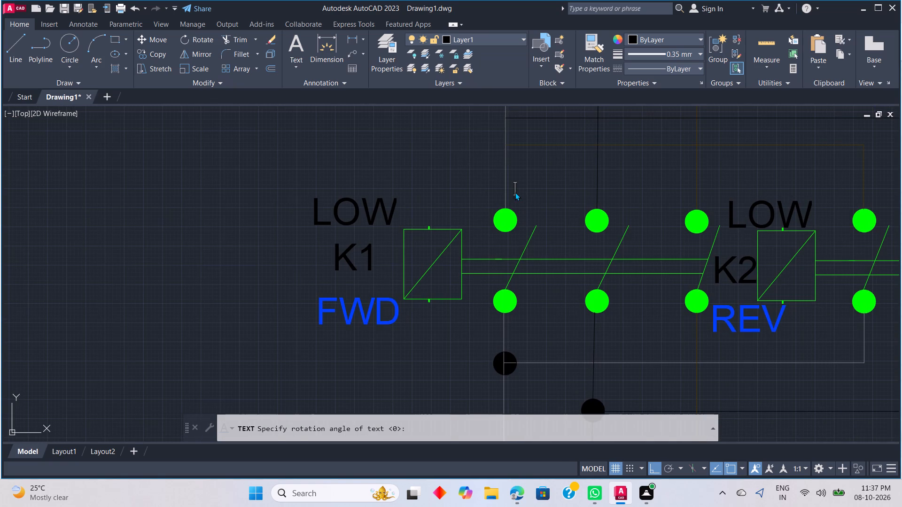
key(1)
click(606, 188)
key(3)
click(710, 186)
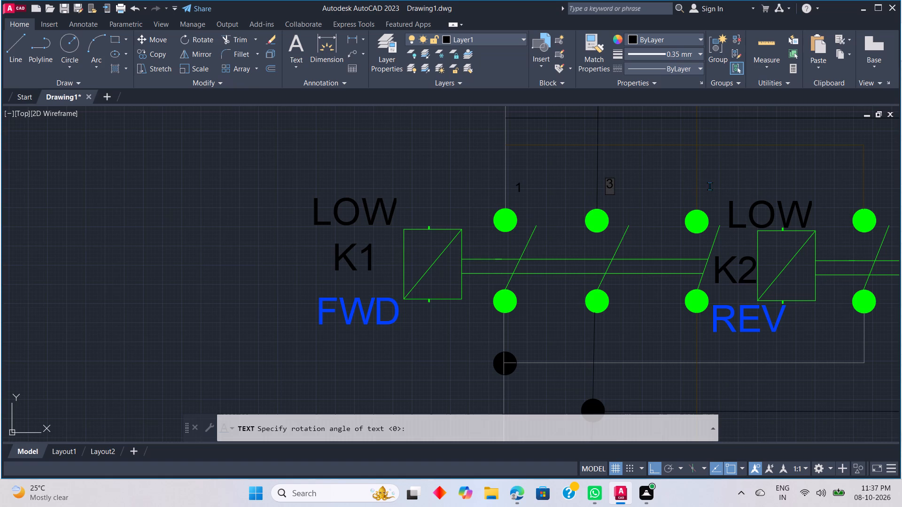
key(5)
Add terminal numbers 2, 4 and 6 just below and beside K1's first, second and third lower contacts.
scroll(584, 299, down, 1)
middle_drag(555, 320, 545, 252)
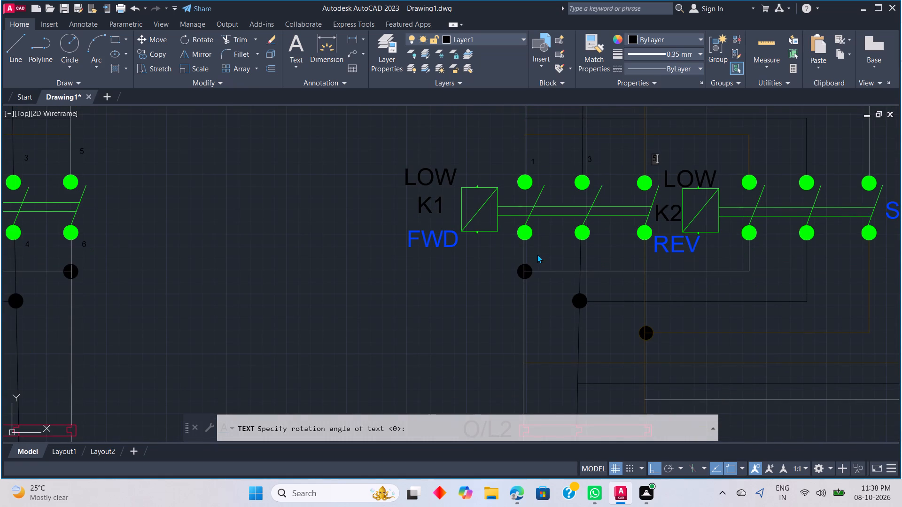
click(535, 254)
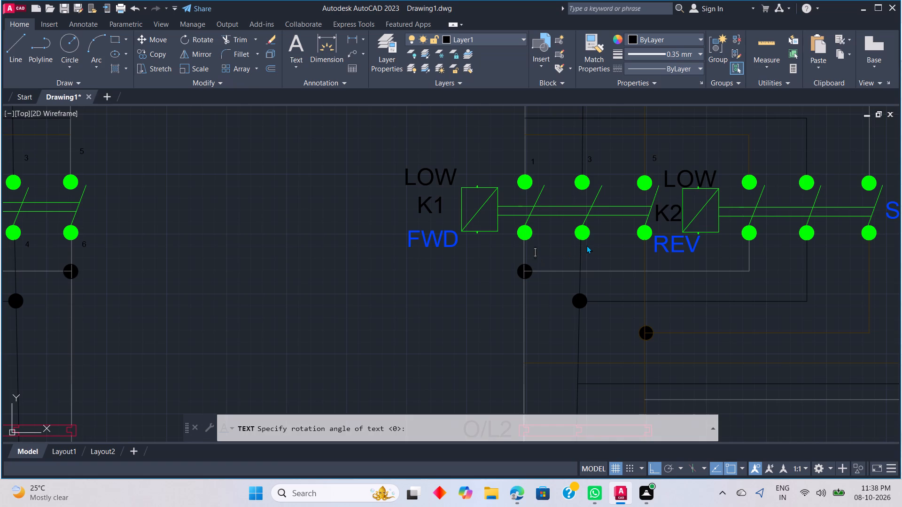
key(2)
click(593, 252)
key(3)
key(BackSpace)
key(4)
scroll(651, 250, up, 3)
click(633, 250)
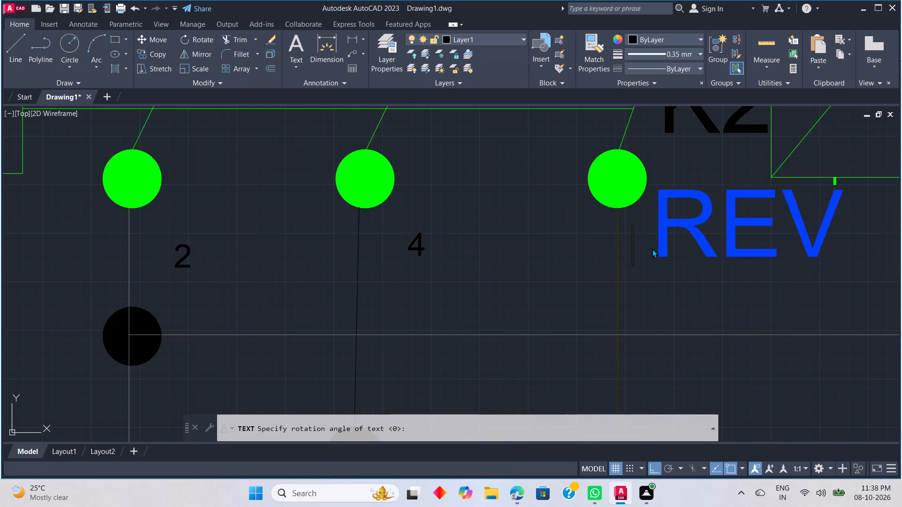
key(6)
Add terminal numbers 1, 3 and 5 just above and beside K2's first, second and third upper contacts.
scroll(660, 254, down, 5)
middle_drag(656, 281, 601, 285)
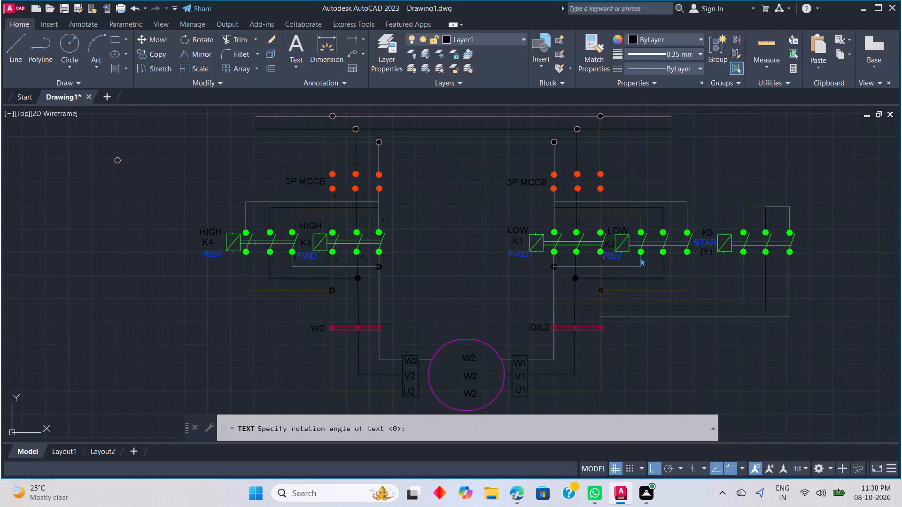
middle_drag(648, 258, 579, 272)
middle_drag(575, 272, 569, 273)
middle_click(568, 273)
scroll(595, 259, up, 2)
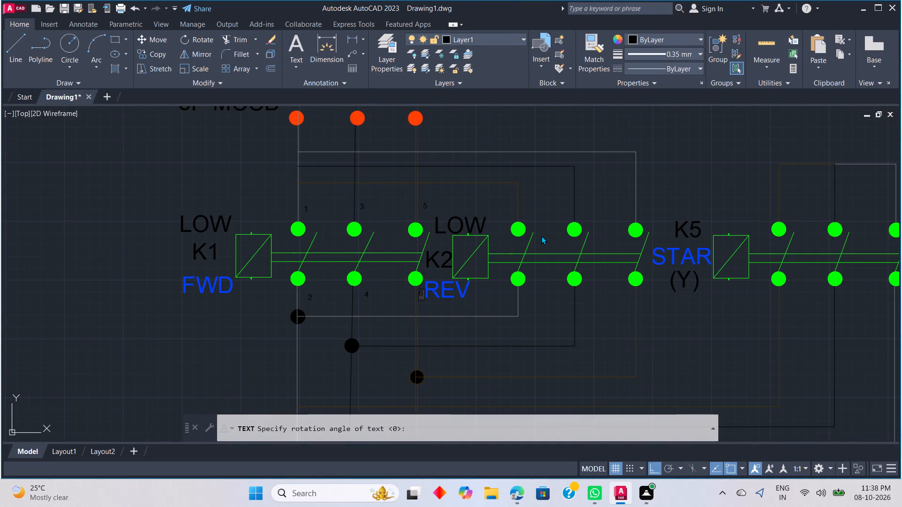
click(525, 214)
key(1)
click(585, 210)
key(3)
click(640, 206)
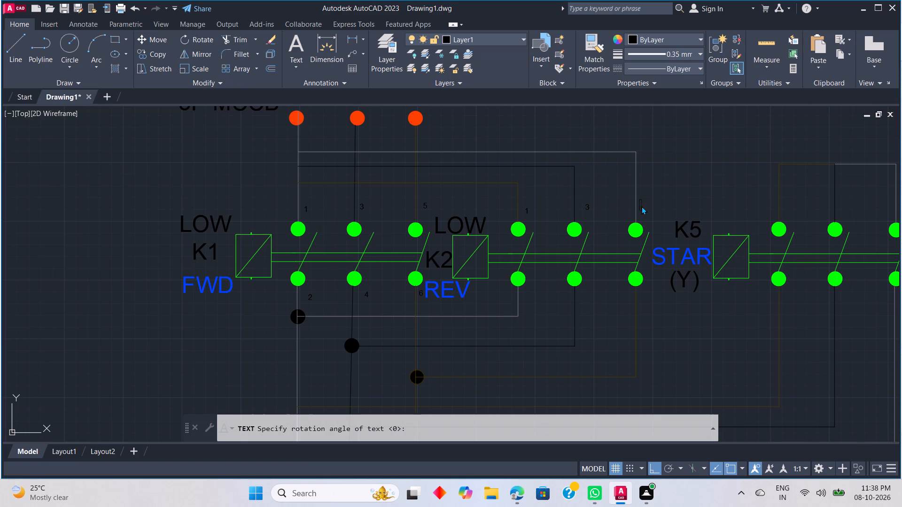
key(4)
key(BackSpace)
key(5)
Add terminal numbers 2, 4 and 6 just below and beside K2's first, second and third lower contacts.
click(524, 294)
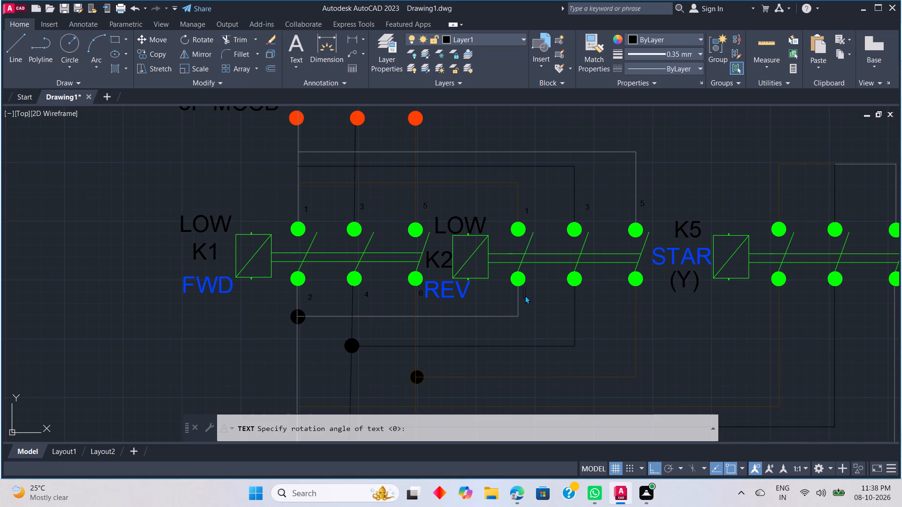
key(2)
click(582, 295)
key(4)
click(645, 292)
key(6)
Add terminal numbers 1, 3 and 5 just above and beside K5's first, second and third upper contacts.
scroll(710, 298, down, 2)
middle_drag(720, 303, 593, 318)
middle_click(593, 318)
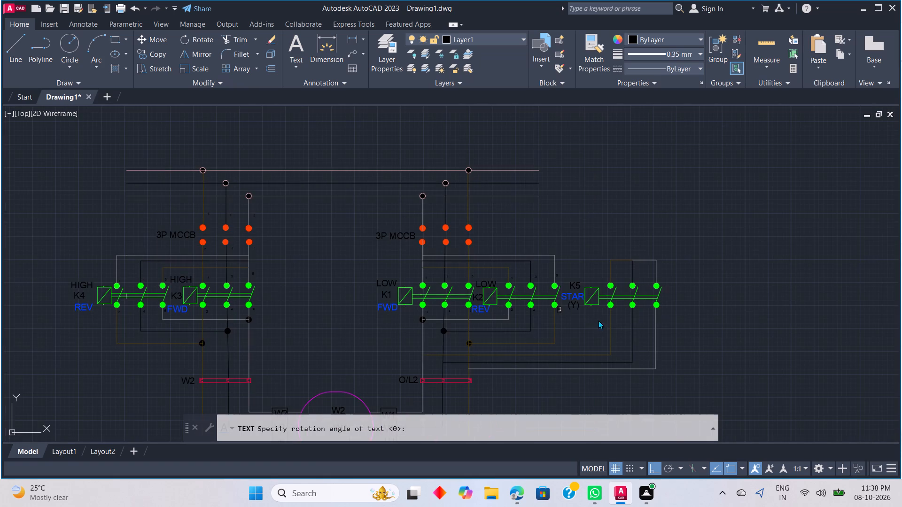
middle_drag(664, 318, 574, 328)
scroll(557, 314, up, 3)
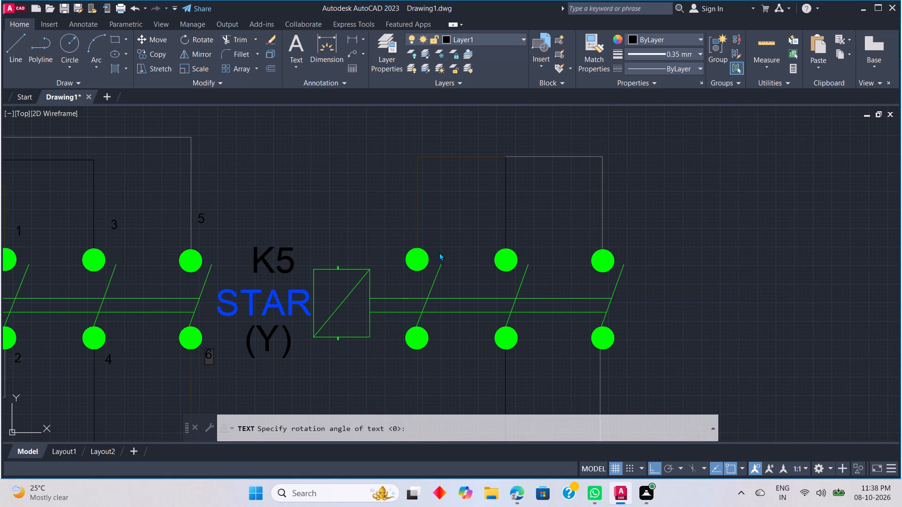
click(429, 234)
key(1)
click(519, 230)
key(3)
click(610, 226)
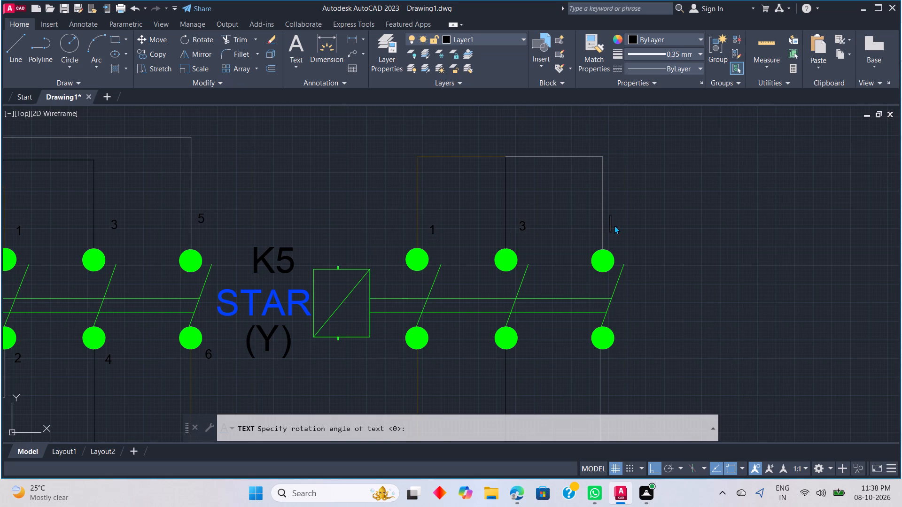
key(5)
Add terminal numbers 2, 4 and 6 just below and beside K5's first, second and third lower contacts.
scroll(454, 359, down, 1)
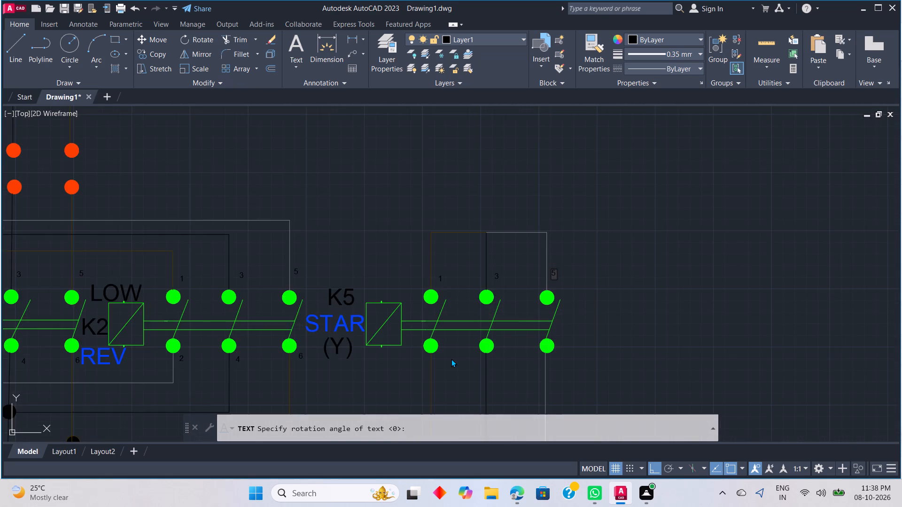
scroll(451, 359, down, 1)
middle_drag(451, 359, 450, 298)
scroll(449, 310, up, 3)
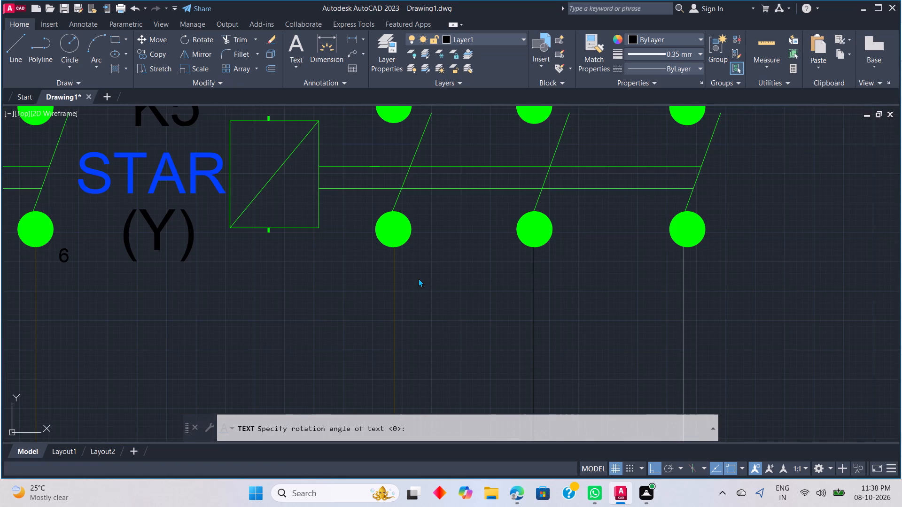
click(411, 267)
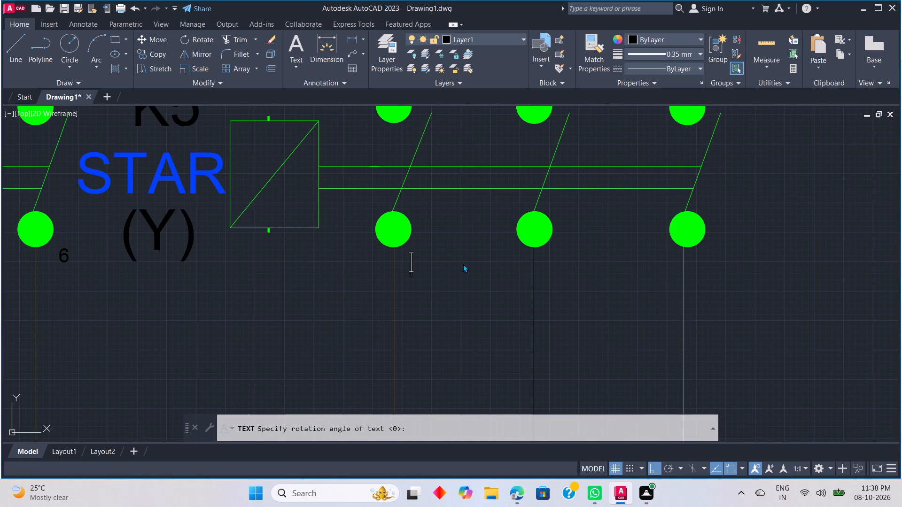
key(2)
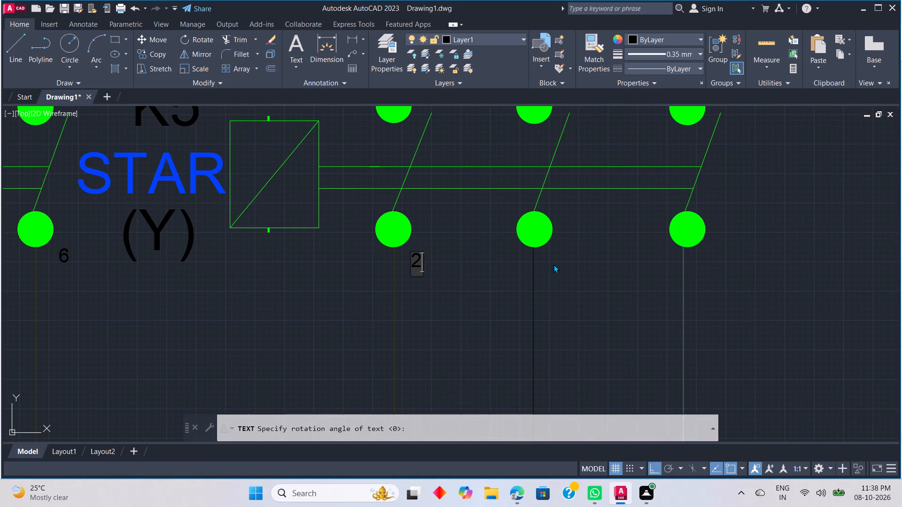
click(553, 264)
key(4)
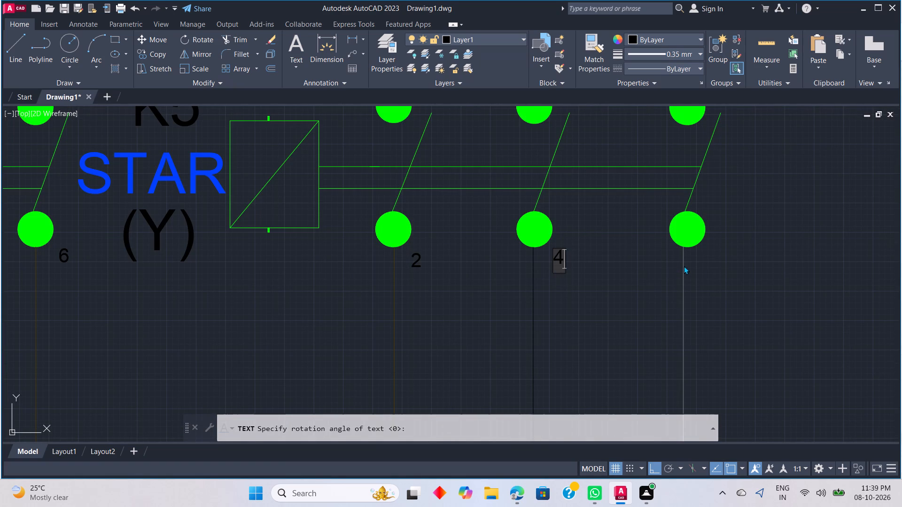
click(707, 261)
key(6)
Add terminal numbers 1, 3 and 5 just above the first, second and third poles of the high-speed overload relay labelled W2.
scroll(731, 272, down, 4)
middle_drag(774, 306, 746, 265)
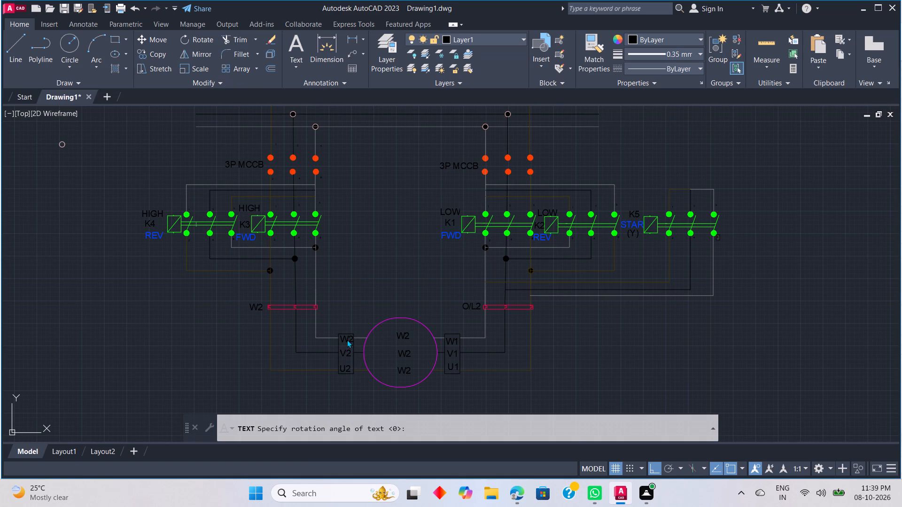
scroll(294, 321, up, 1)
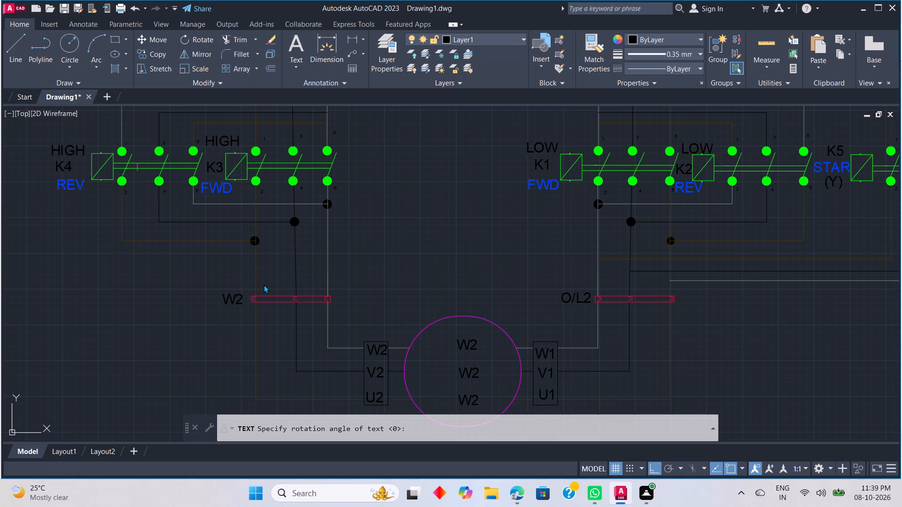
click(264, 285)
key(1)
click(304, 285)
key(3)
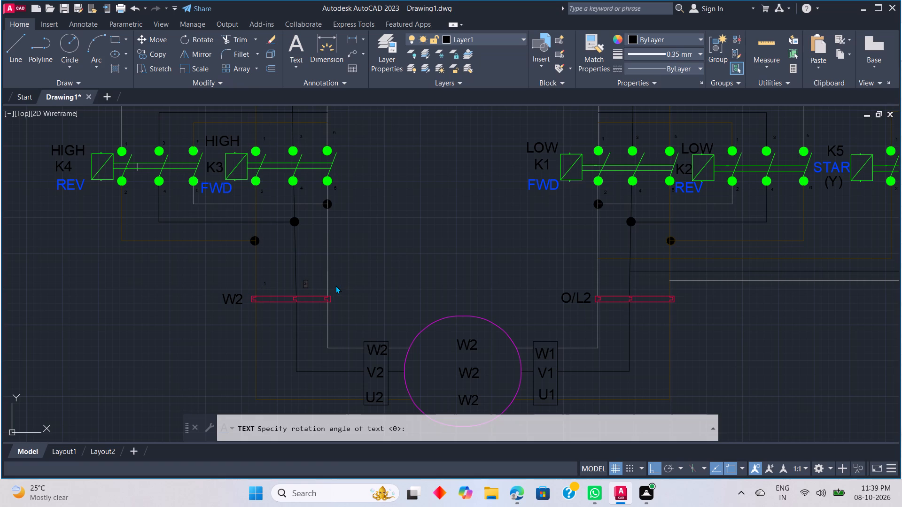
click(335, 285)
key(5)
Add terminal numbers 2, 4 and 6 just below the first, second and third poles of the high-speed overload relay labelled W2.
click(262, 314)
key(2)
click(304, 310)
key(4)
click(334, 309)
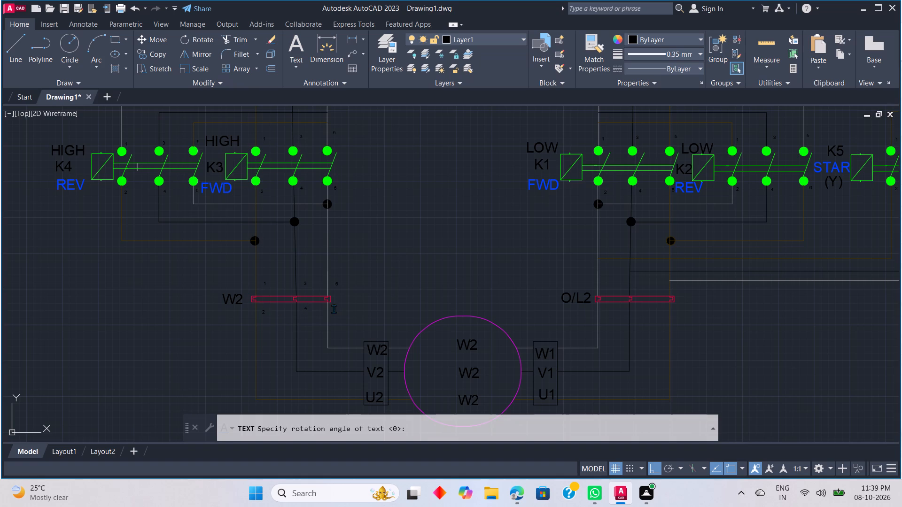
key(6)
Add terminal numbers 1, 3 and 5 just above the first, second and third poles of overload relay O/L2.
scroll(595, 284, up, 3)
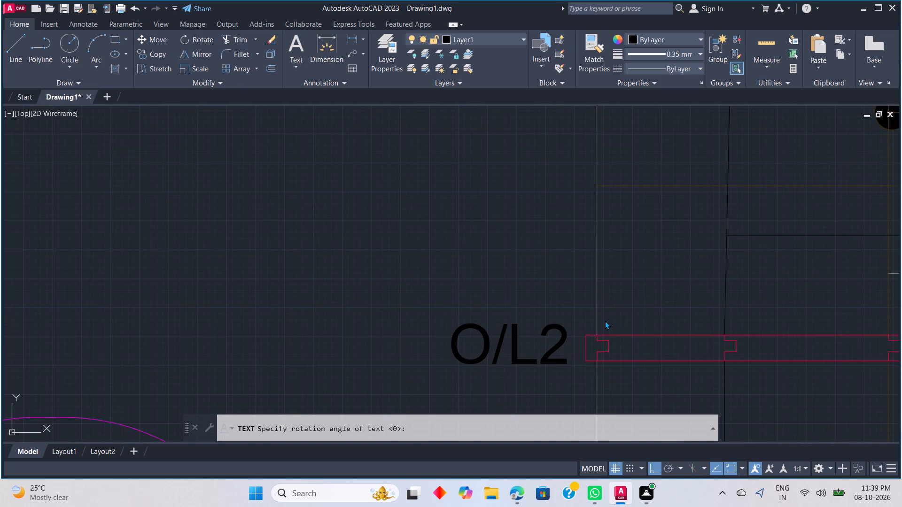
click(603, 324)
key(1)
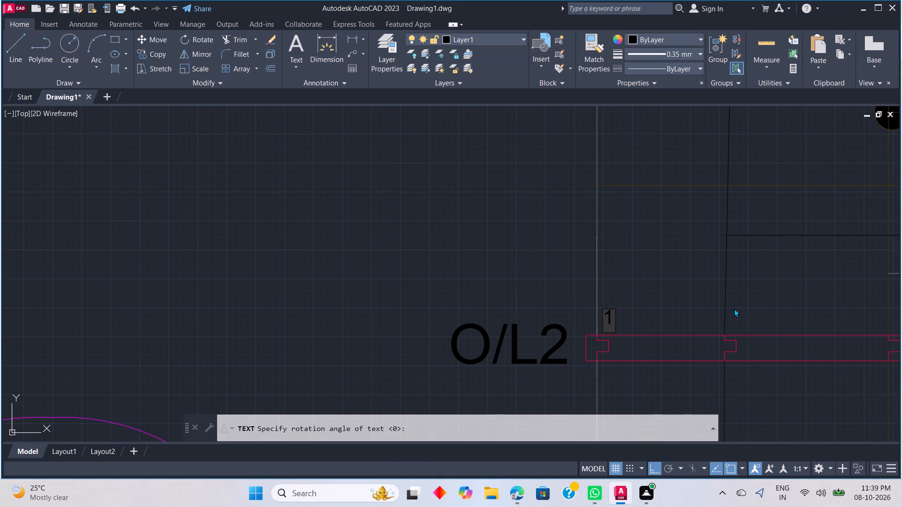
click(739, 315)
key(3)
scroll(797, 319, down, 3)
middle_drag(688, 358, 669, 364)
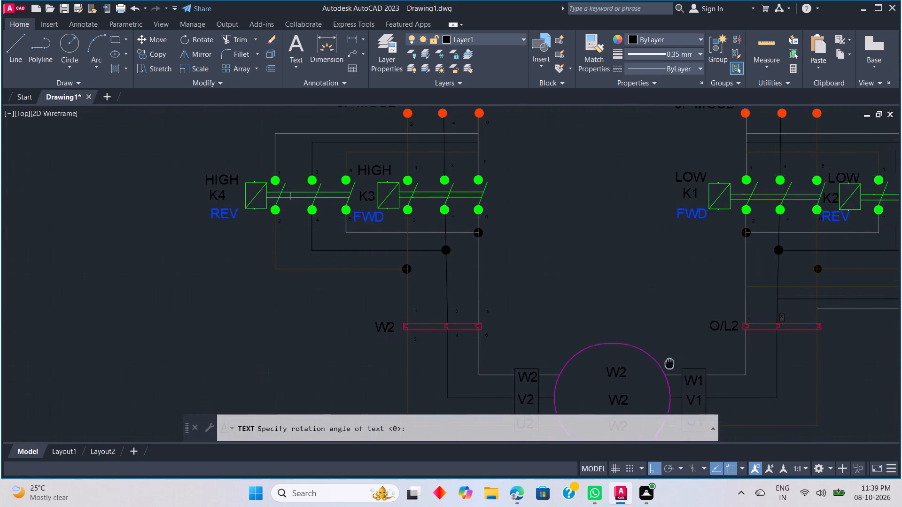
middle_drag(669, 364, 669, 364)
scroll(787, 318, up, 3)
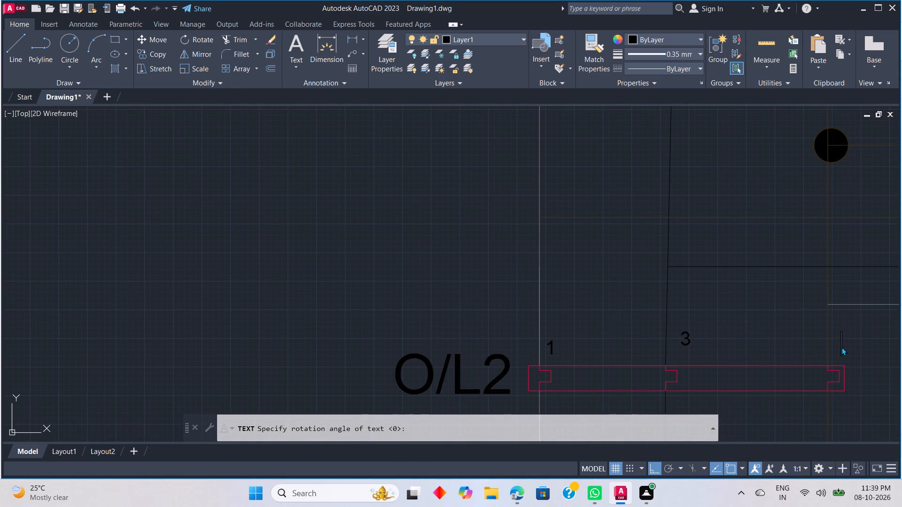
click(841, 347)
key(5)
Add terminal numbers 2, 4 and 6 just below the first, second and third poles of overload relay O/L2, and end the text command.
scroll(724, 384, down, 3)
middle_drag(713, 374, 703, 328)
scroll(674, 363, up, 1)
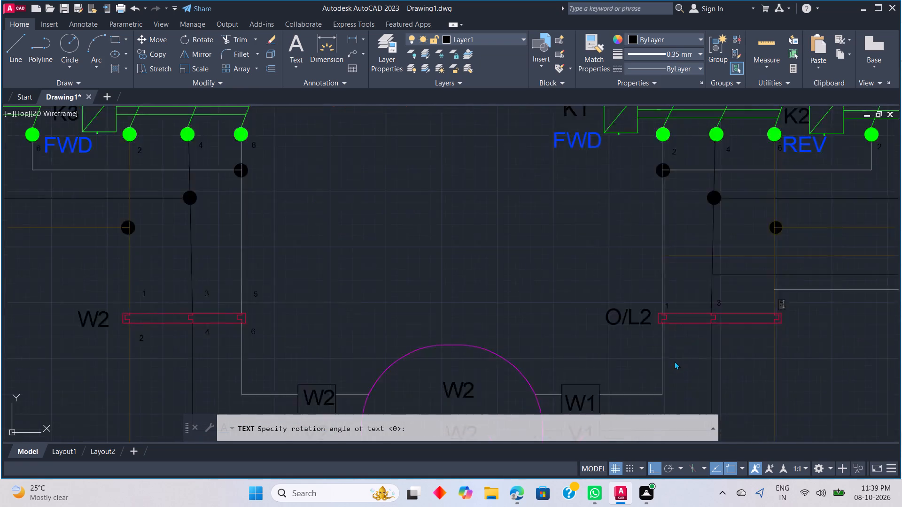
scroll(674, 361, up, 2)
click(651, 285)
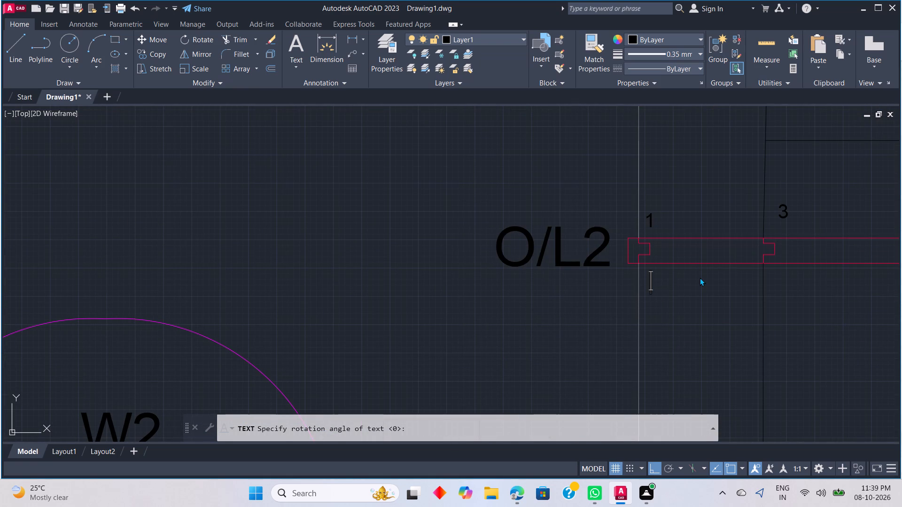
key(2)
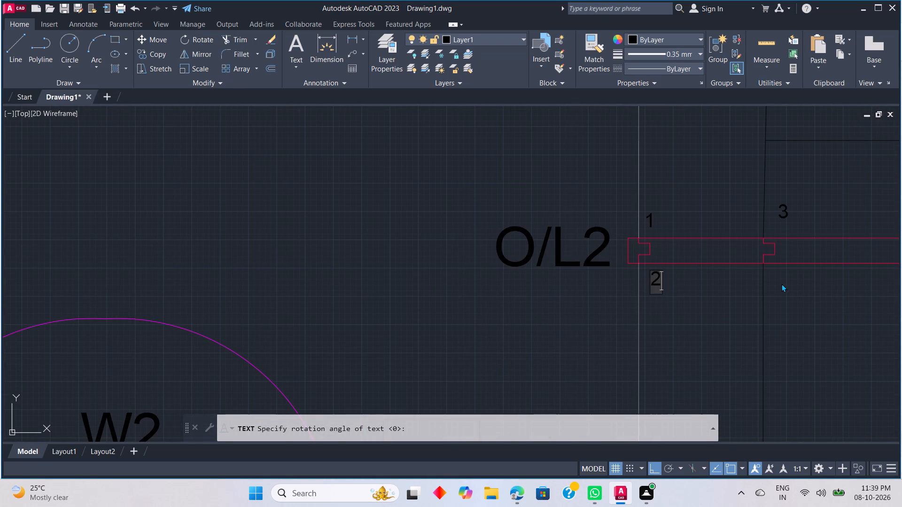
click(781, 284)
key(4)
scroll(815, 282, down, 3)
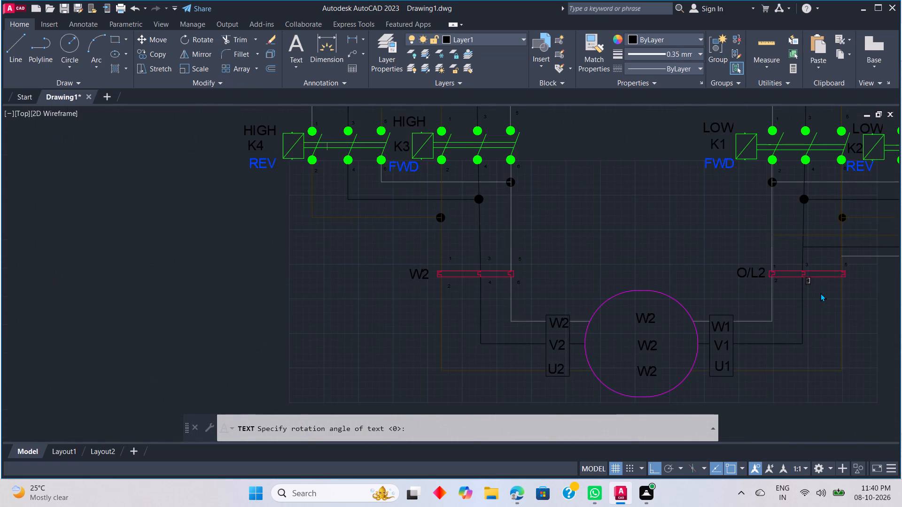
middle_drag(820, 293, 714, 334)
middle_click(714, 334)
scroll(740, 323, up, 2)
click(731, 322)
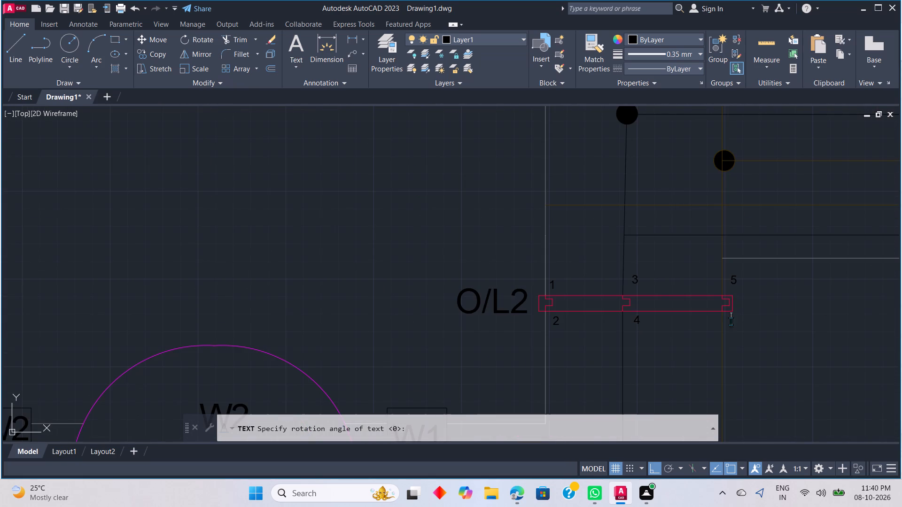
key(6)
scroll(745, 317, down, 2)
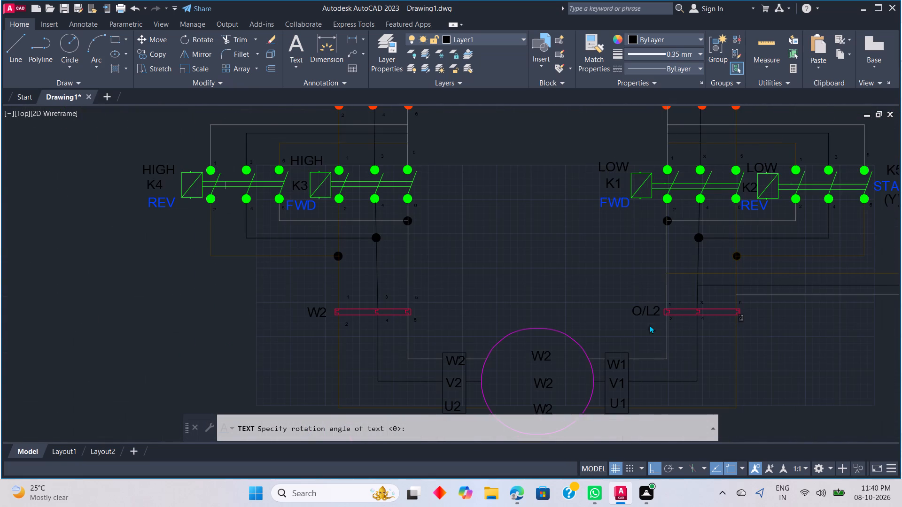
scroll(594, 267, down, 1)
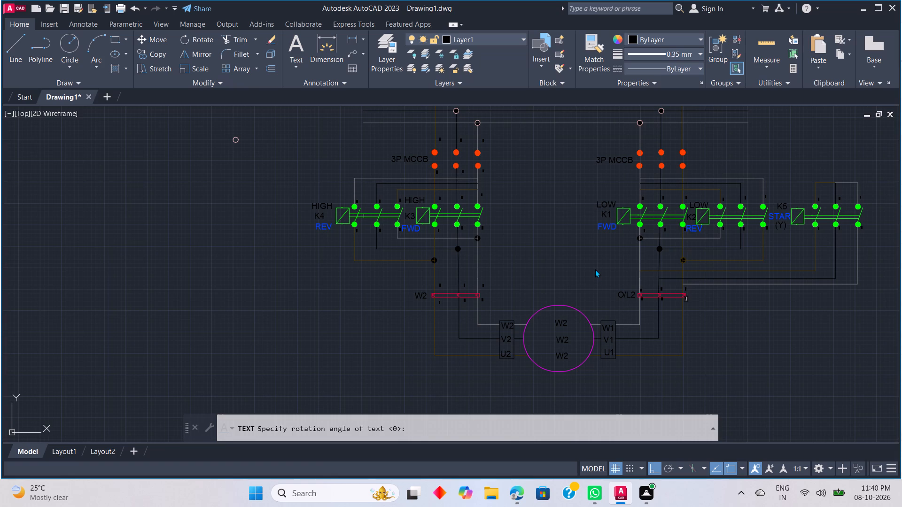
key(Escape)
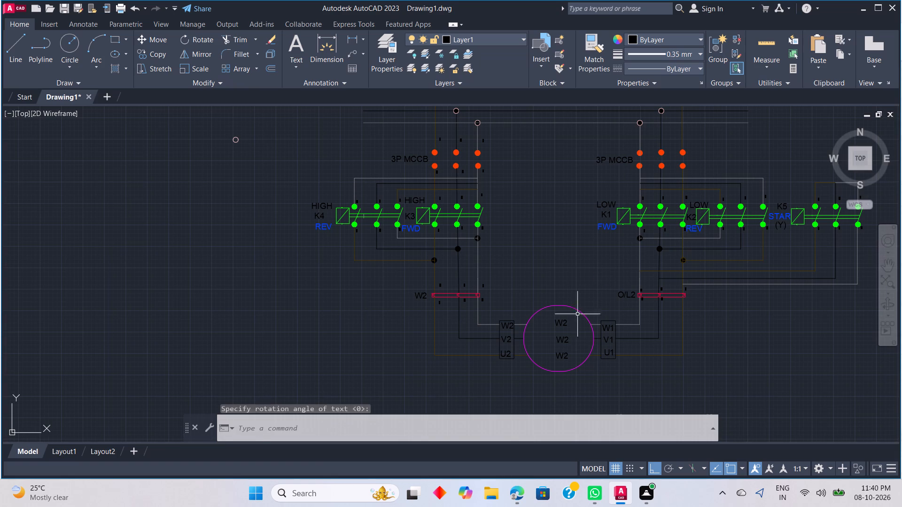
Change the topmost of the three W2 placeholder labels inside the motor circle to 3-PHASE.
click(560, 322)
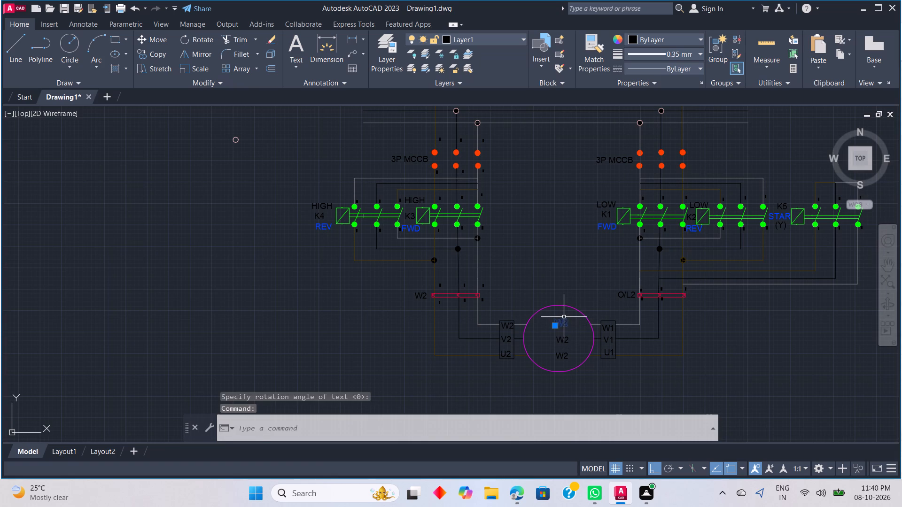
double_click(564, 317)
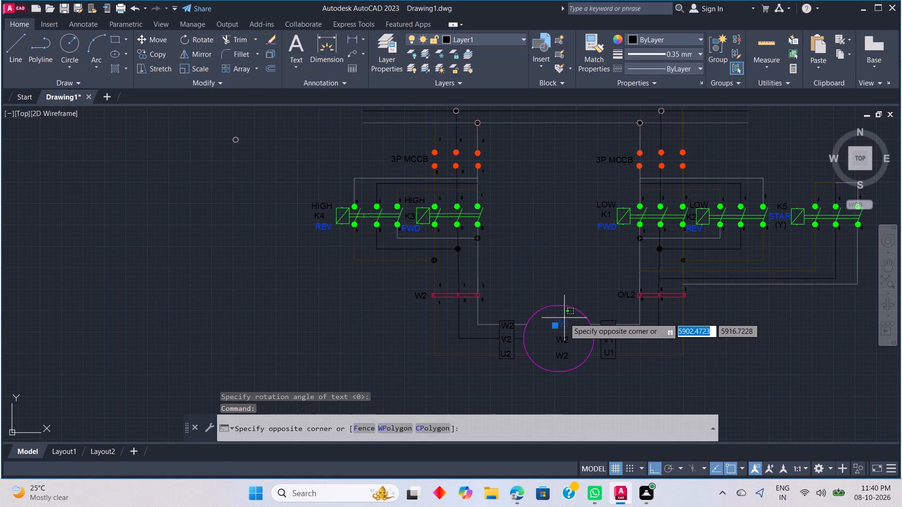
click(552, 308)
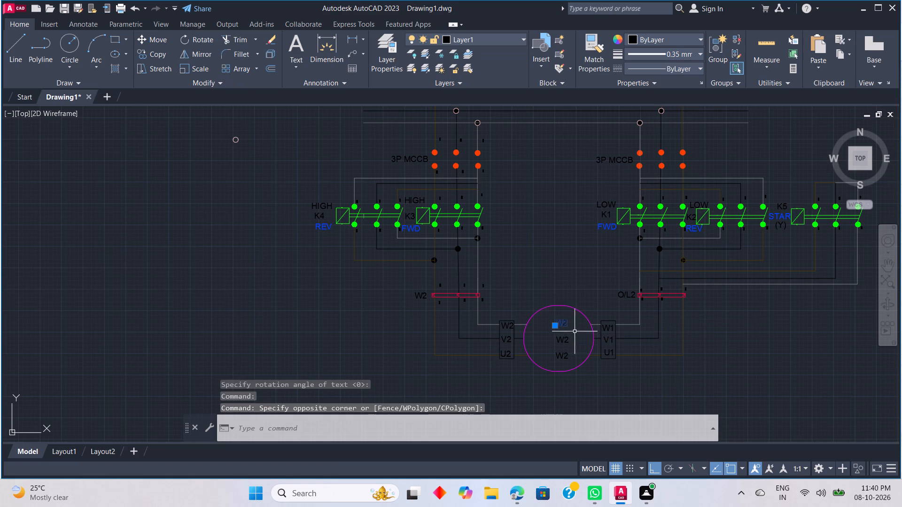
scroll(560, 320, up, 2)
double_click(563, 330)
click(558, 326)
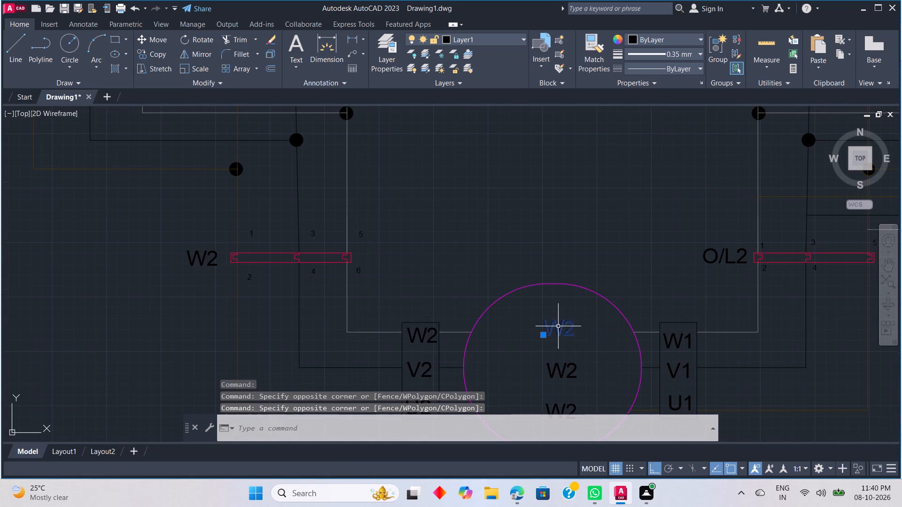
key(Escape)
click(560, 327)
triple_click(563, 322)
click(564, 323)
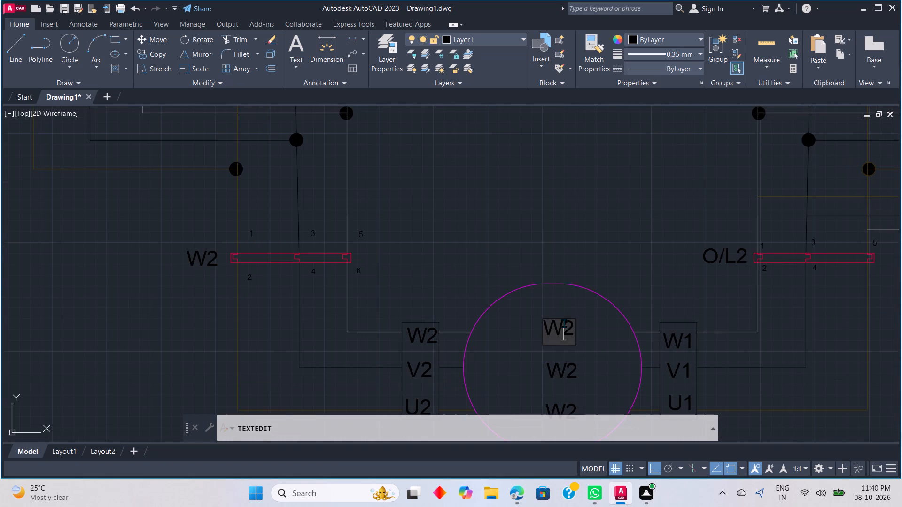
click(573, 324)
key(BackSpace)
key(BackSpace)
key(BackSpace)
key(3)
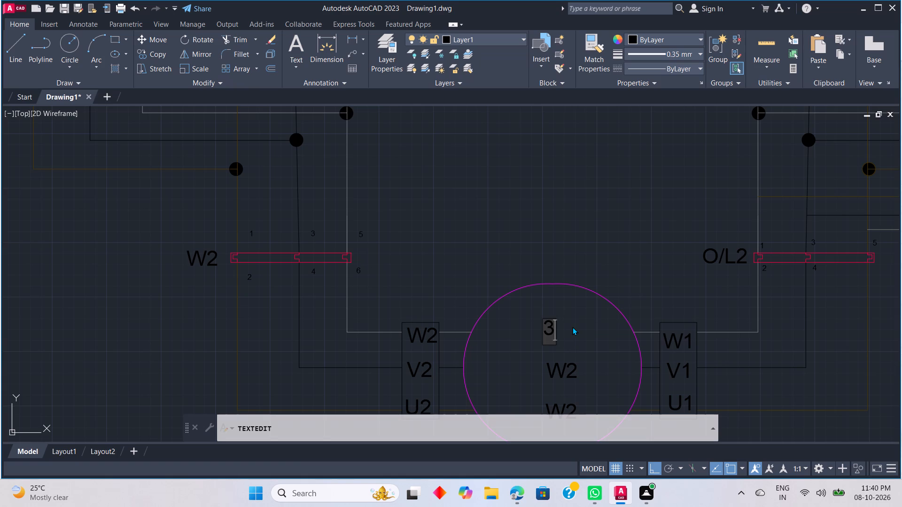
key(minus)
key(o)
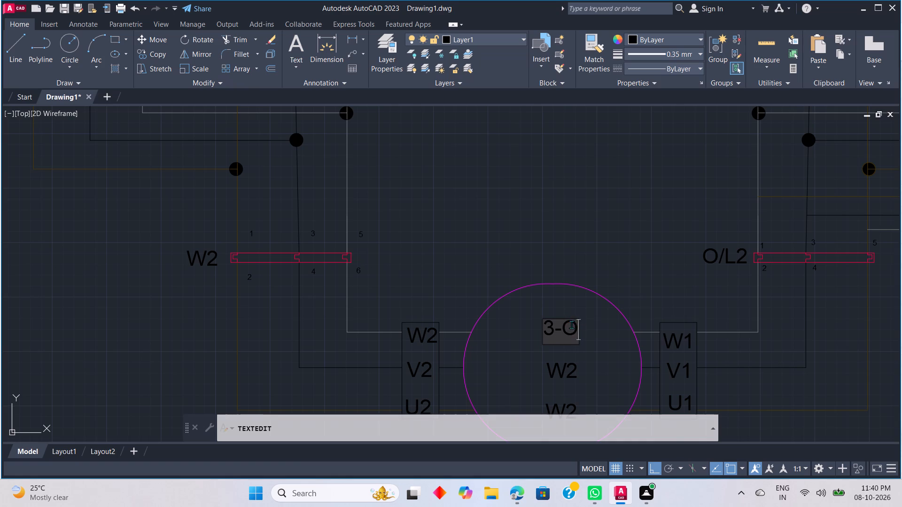
scroll(564, 331, up, 1)
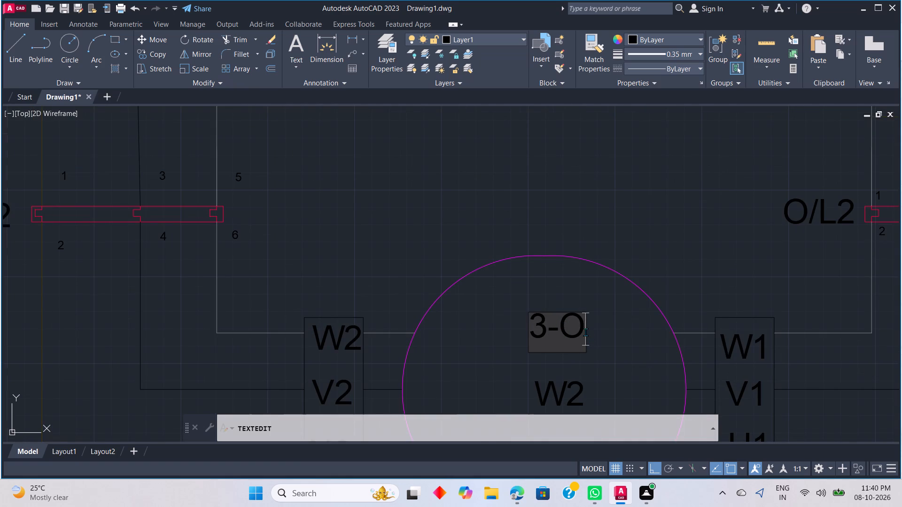
scroll(578, 335, up, 2)
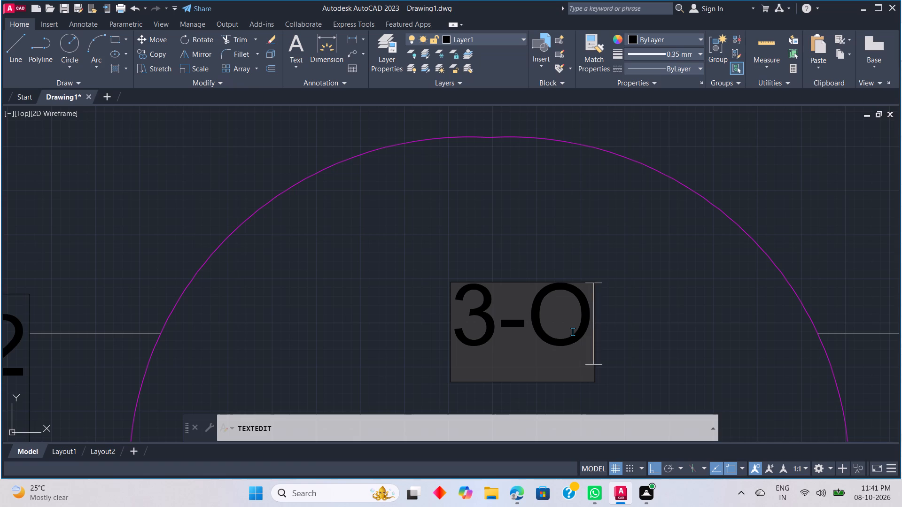
key(BackSpace)
key(p)
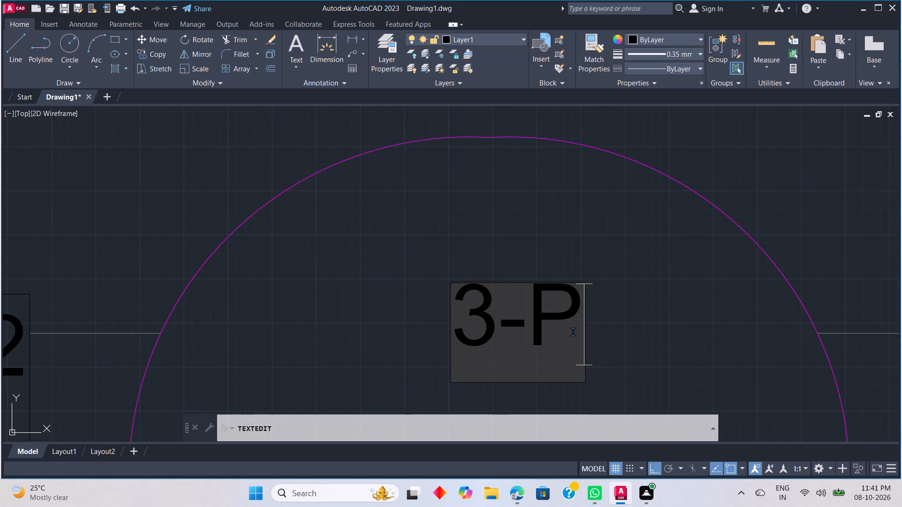
key(h)
text(ASW)
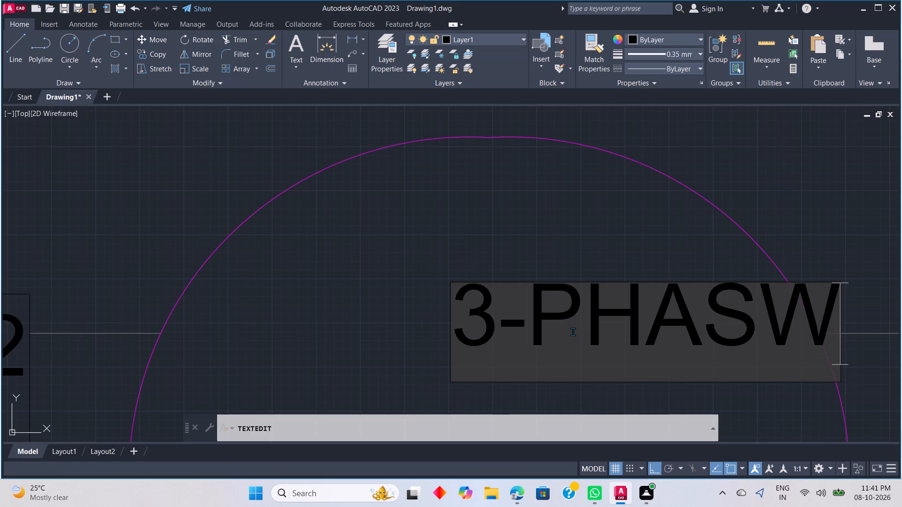
key(BackSpace)
key(e)
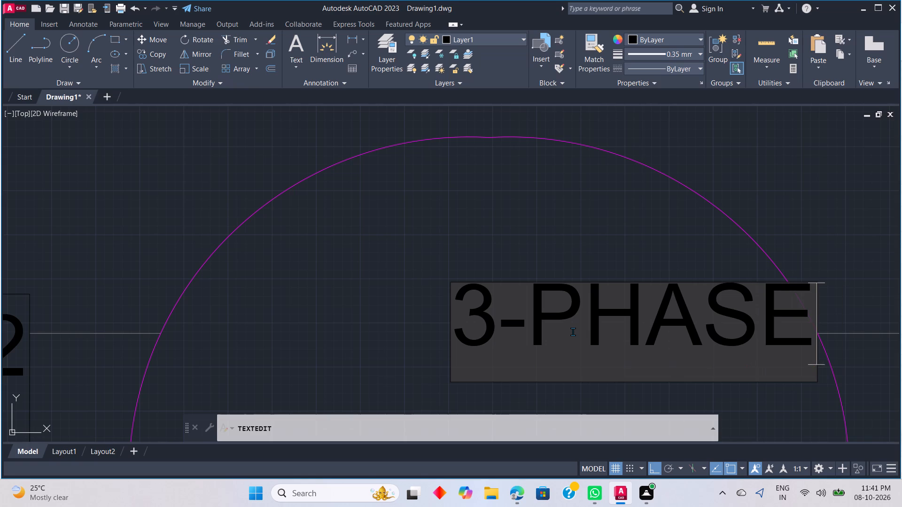
scroll(572, 337, down, 2)
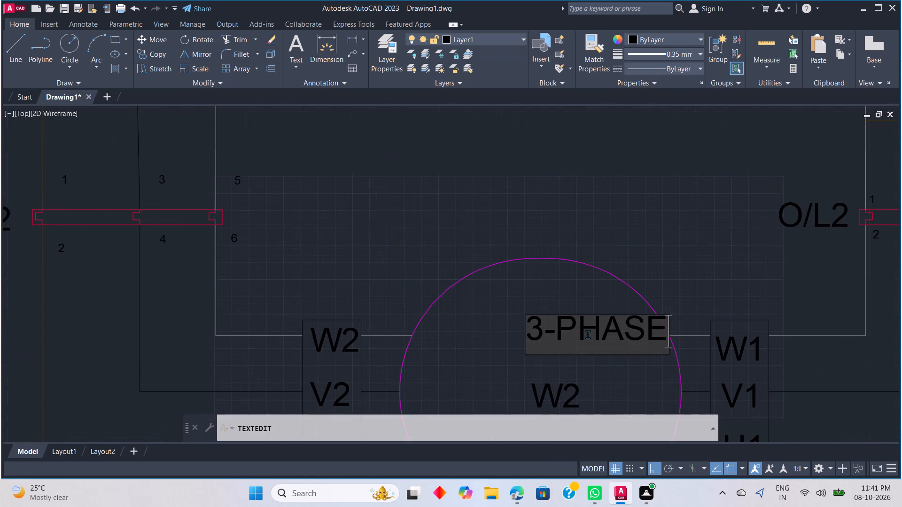
middle_drag(596, 373, 580, 314)
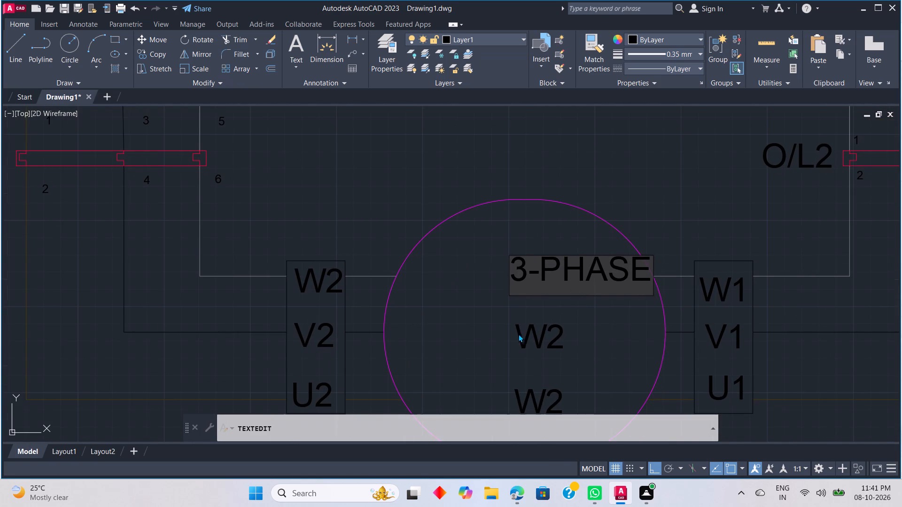
click(521, 333)
Change the middle W2 placeholder label inside the motor circle to MOTOR.
click(544, 338)
double_click(543, 338)
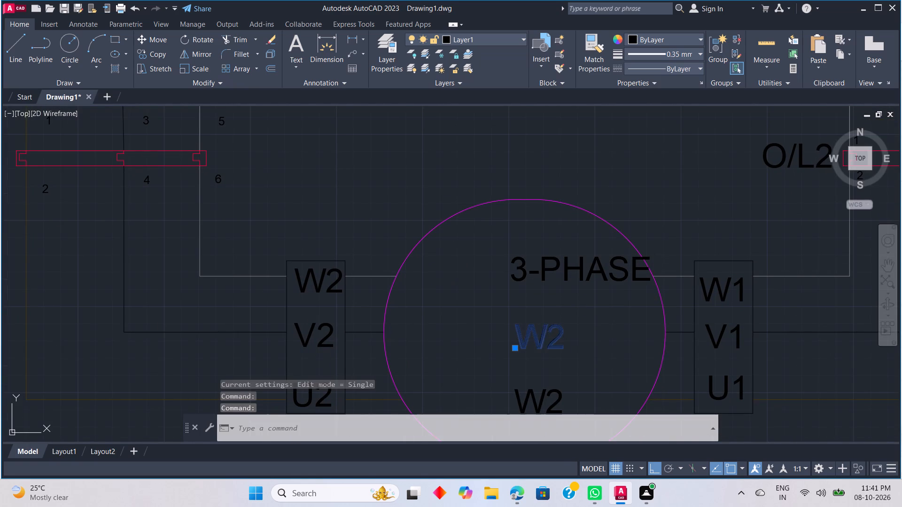
key(BackSpace)
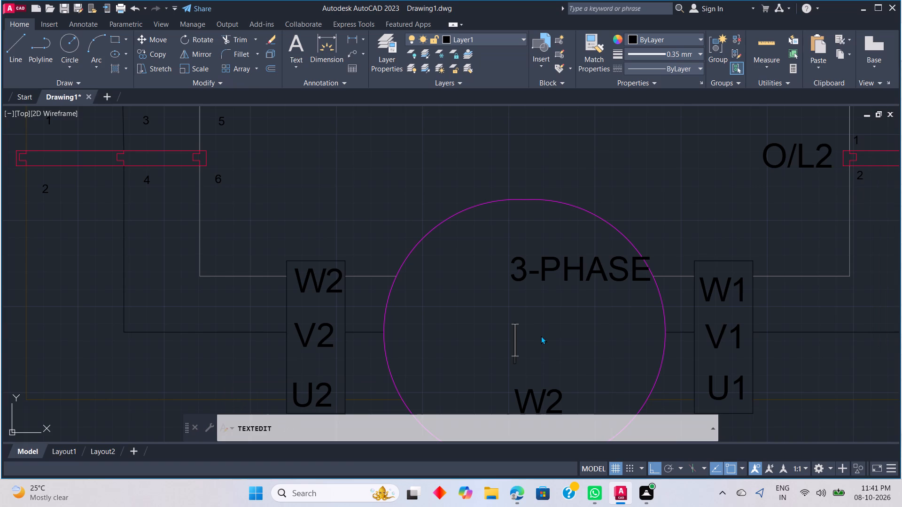
key(m)
key(o)
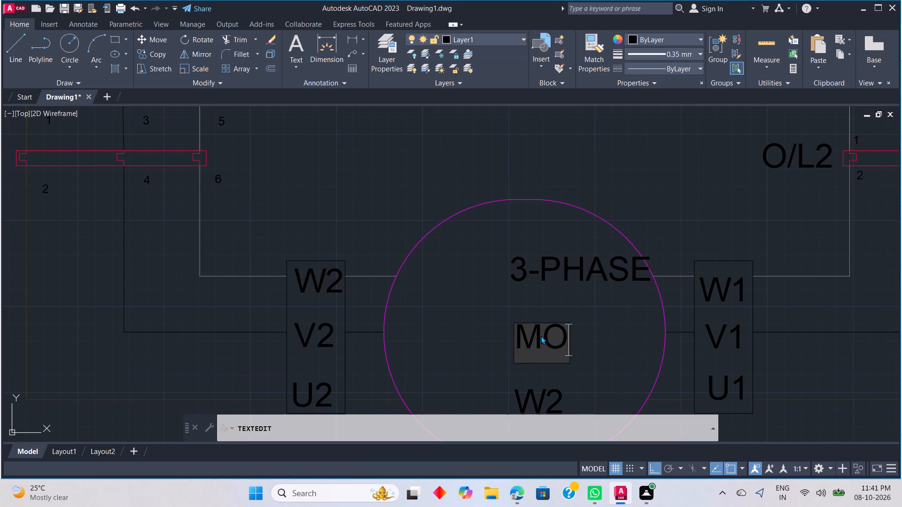
text(TO)
key(r)
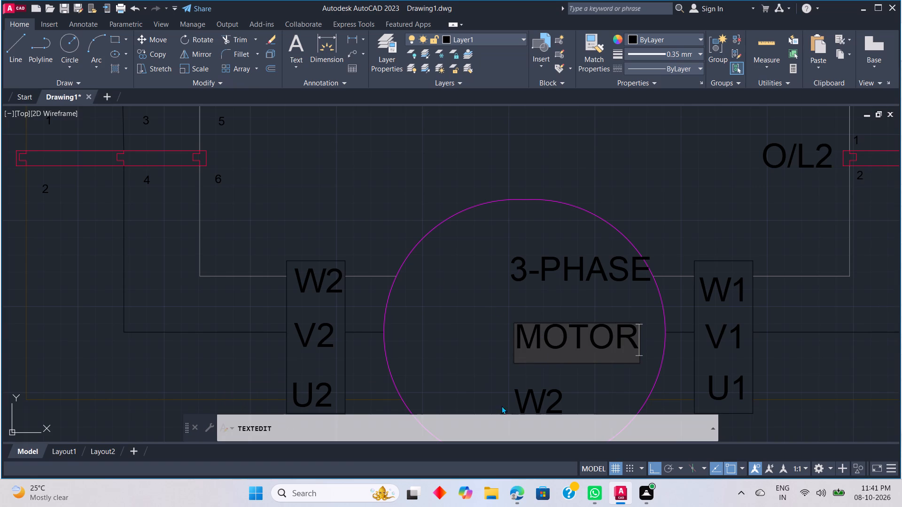
Change the lowest W2 placeholder label inside the motor circle to M and finish the text edit.
middle_click(513, 378)
middle_drag(513, 378, 493, 325)
middle_click(493, 325)
middle_drag(486, 348, 477, 307)
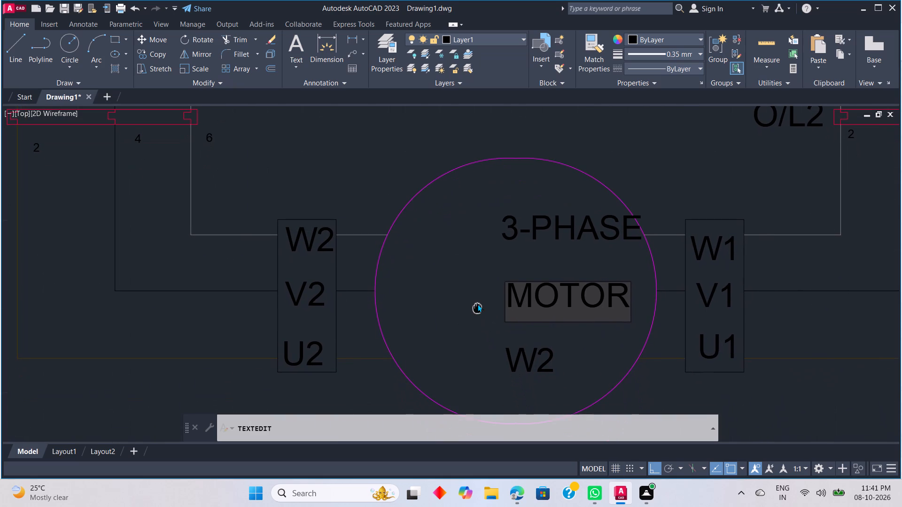
triple_click(523, 352)
triple_click(529, 352)
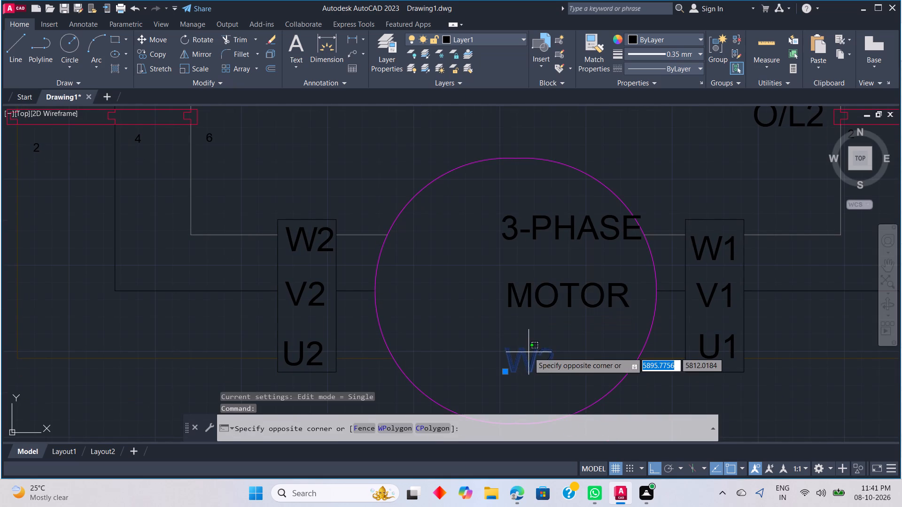
click(532, 355)
double_click(538, 356)
click(537, 360)
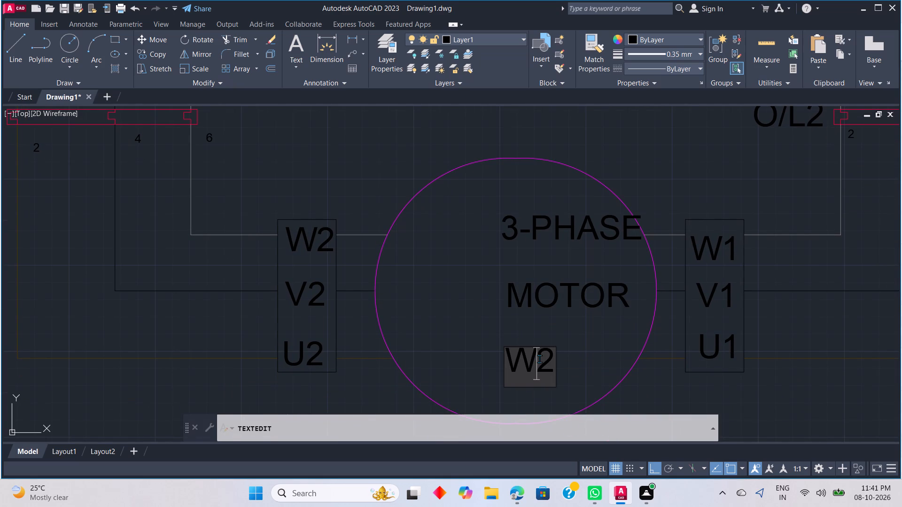
click(560, 363)
click(546, 360)
double_click(546, 360)
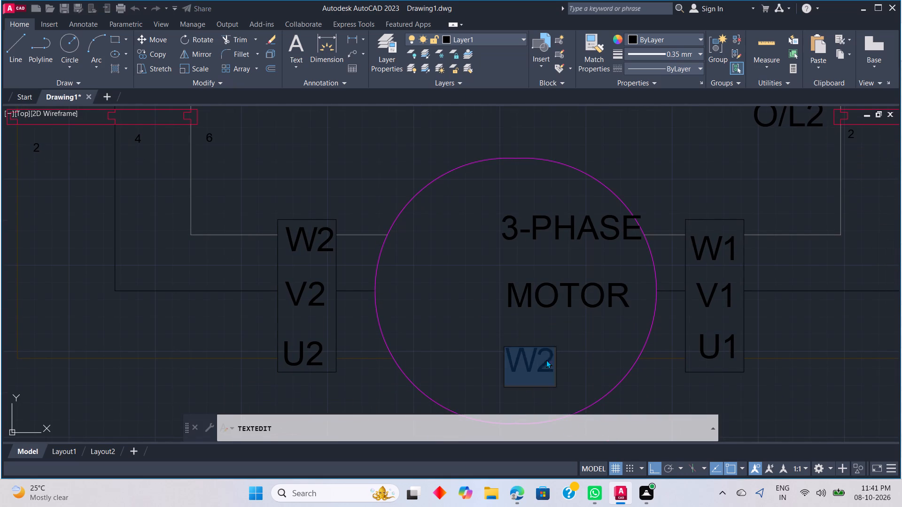
key(BackSpace)
key(BackSpace)
key(BackSpace)
key(BackSpace)
key(BackSpace)
key(BackSpace)
key(BackSpace)
key(BackSpace)
key(BackSpace)
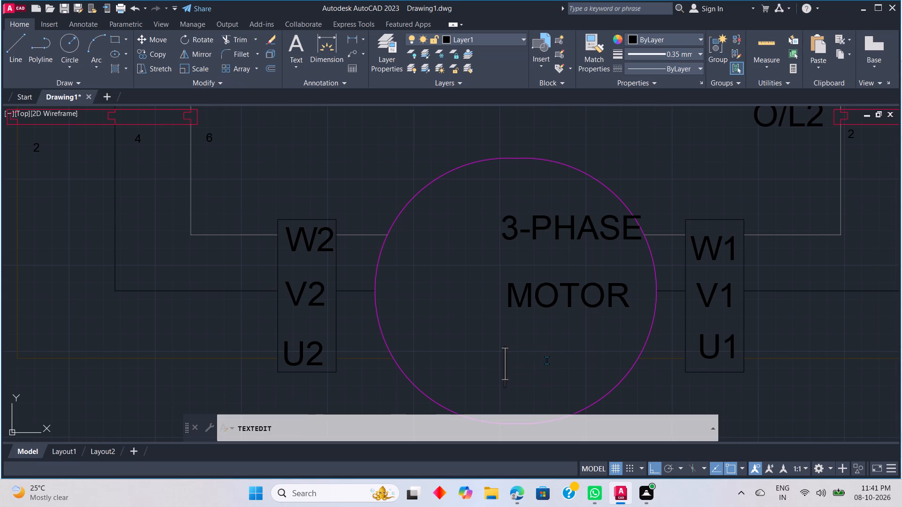
key(m)
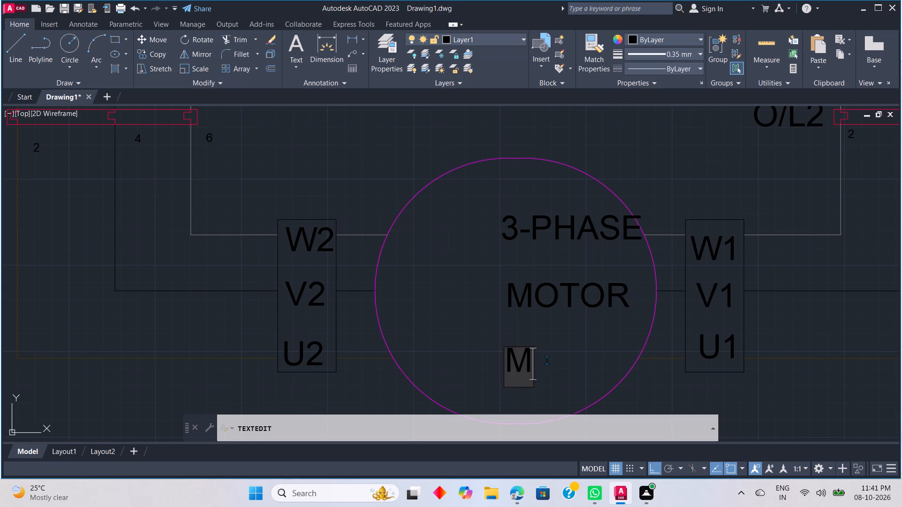
click(546, 324)
Shift the 3-PHASE and MOTOR labels horizontally toward the W2/V2/U2 terminal block so they sit centred inside the motor circle.
click(509, 228)
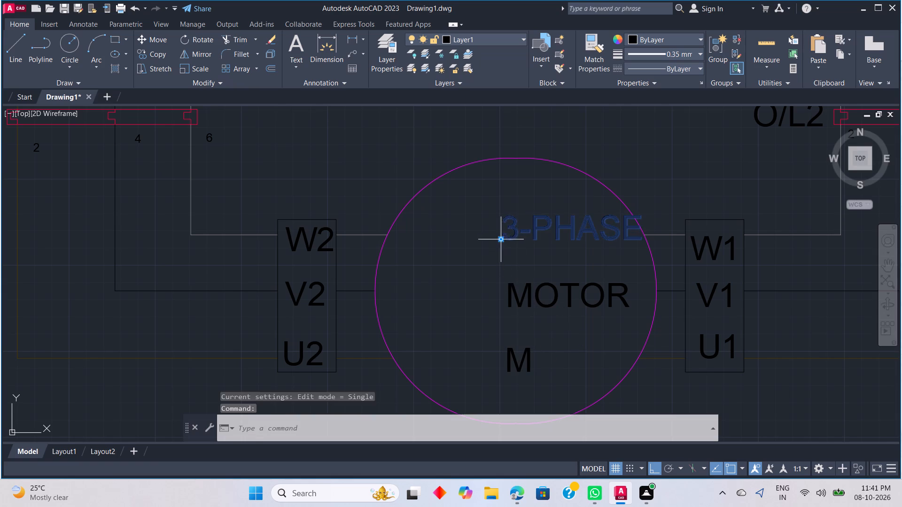
click(504, 238)
click(455, 247)
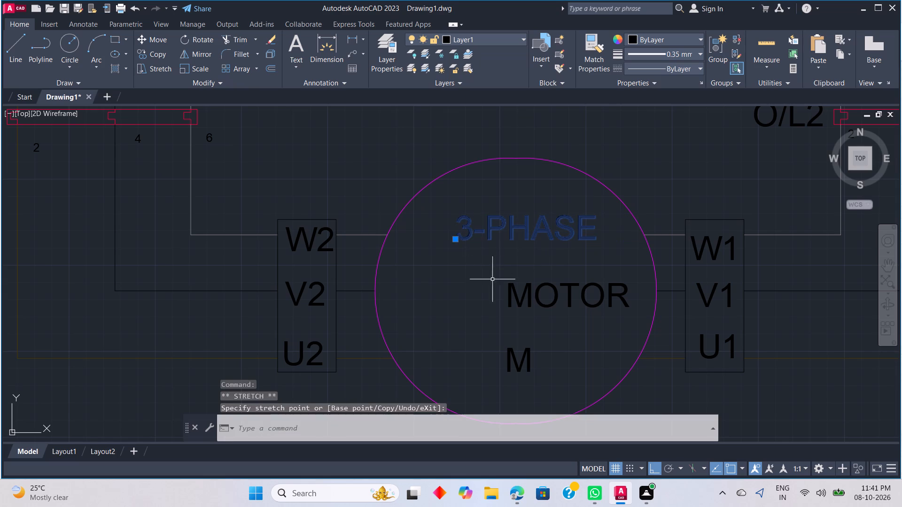
click(513, 298)
click(508, 307)
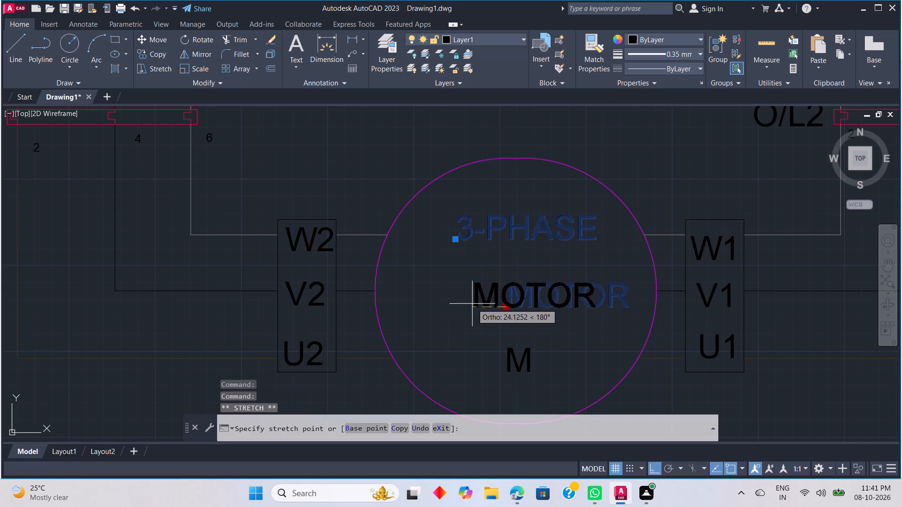
click(472, 304)
click(512, 363)
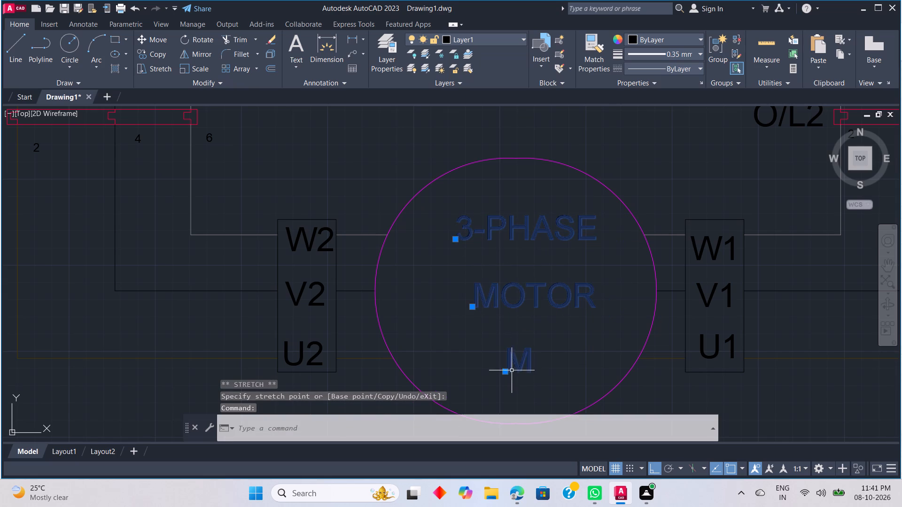
key(Escape)
Make Layer3 the current layer for drawing contact lines at the 3P MCCBs.
scroll(567, 349, down, 3)
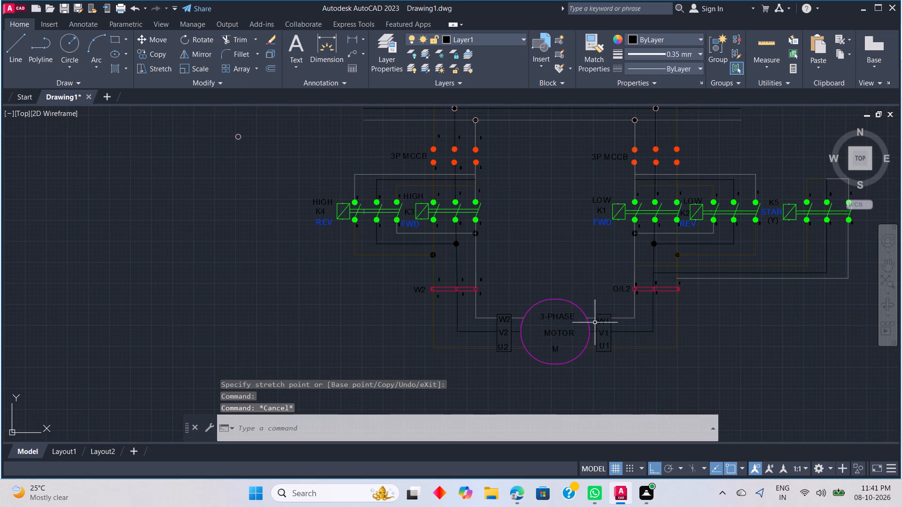
middle_drag(662, 337, 657, 338)
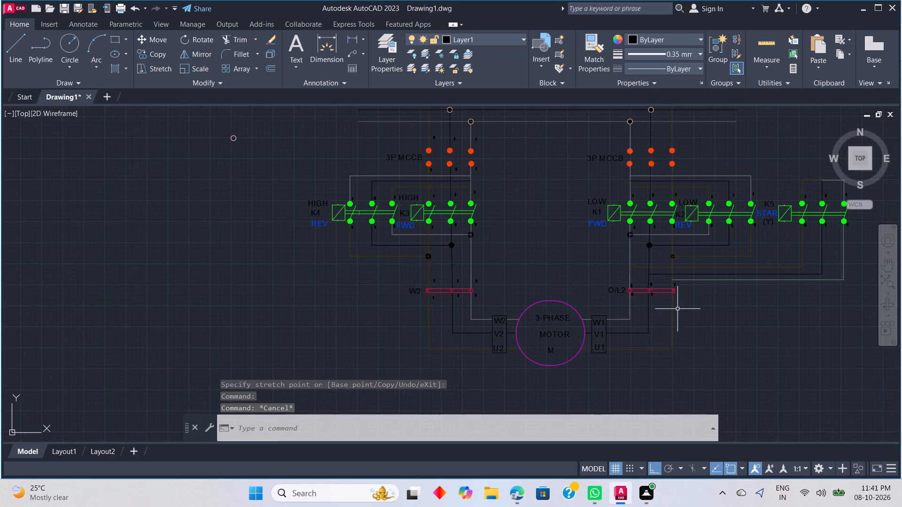
middle_drag(652, 319, 641, 323)
middle_drag(634, 325, 603, 335)
scroll(600, 336, down, 1)
middle_drag(577, 225, 498, 289)
middle_click(497, 290)
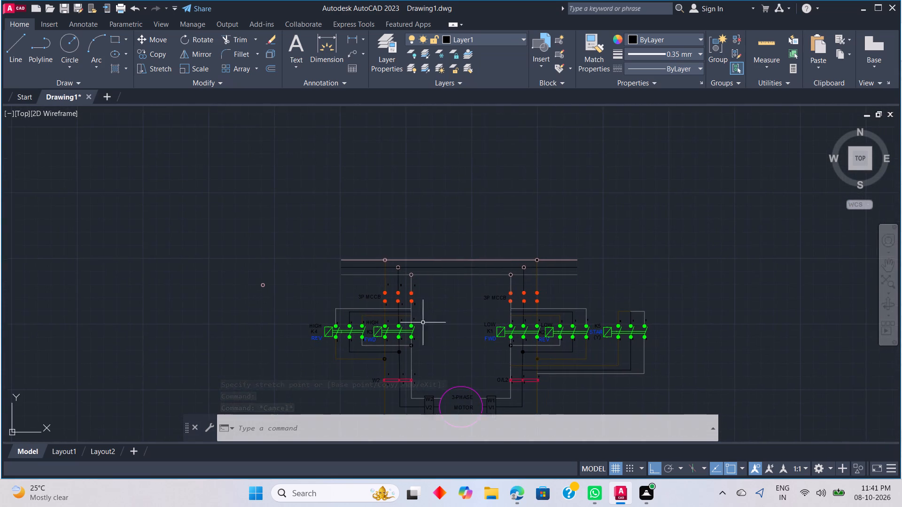
scroll(413, 328, up, 3)
text(L)
key(space)
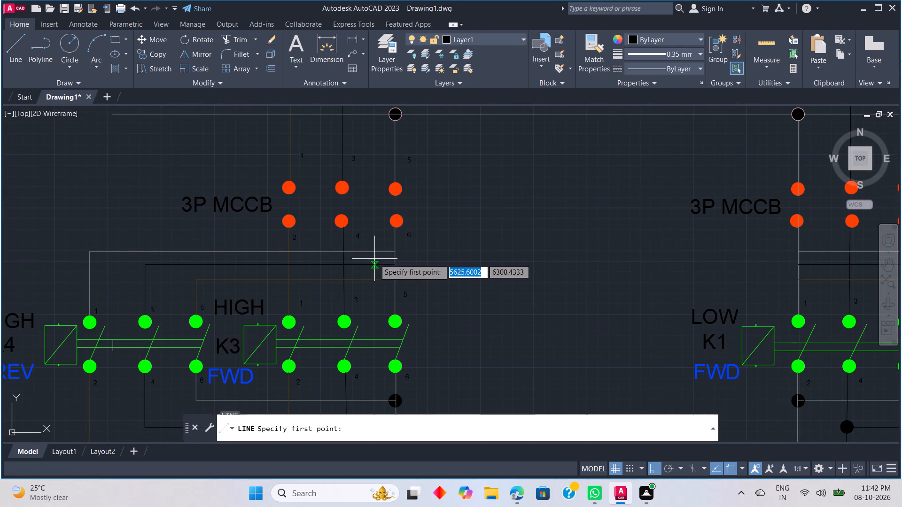
click(487, 42)
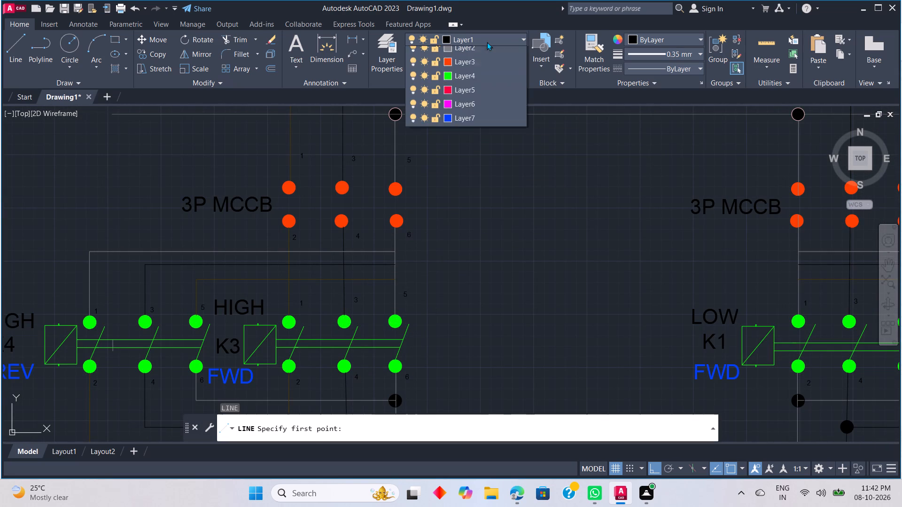
click(483, 102)
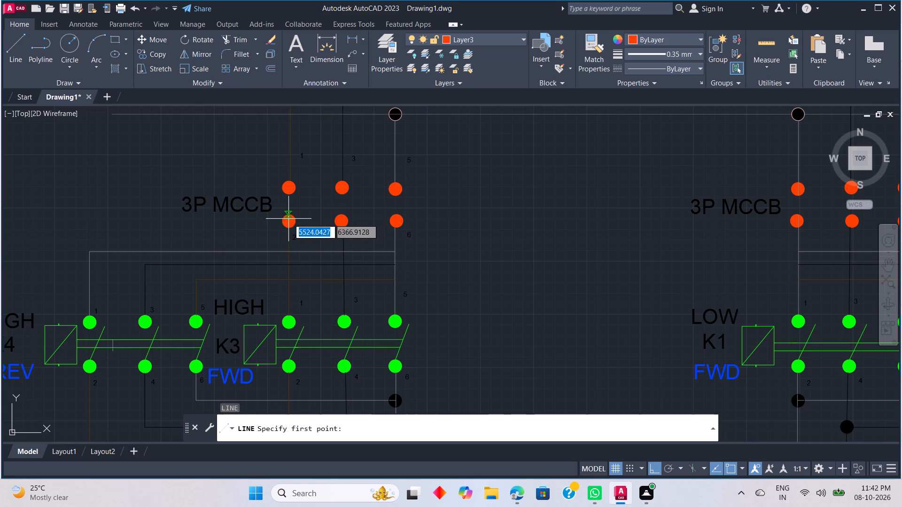
With Ortho off, draw a slanted contact line at pole 1-2 of the high-speed 3P MCCB, rising from its lower terminal.
click(290, 217)
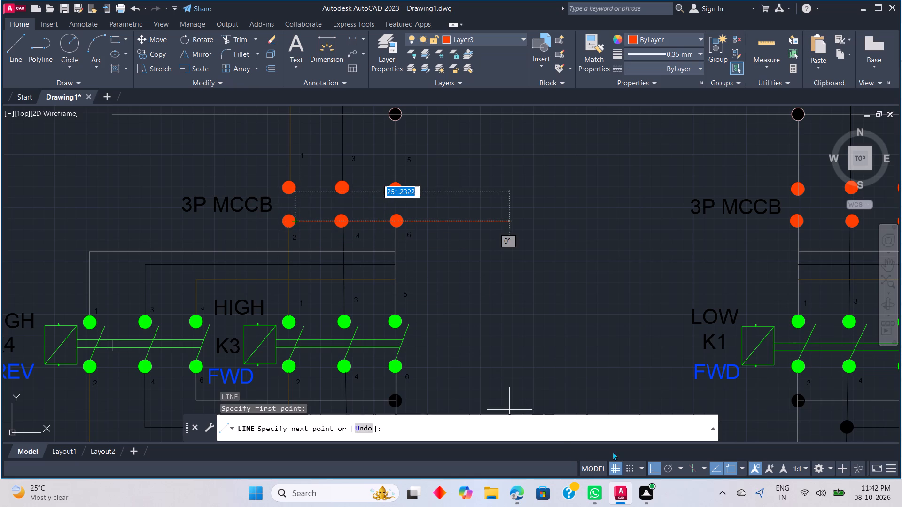
click(652, 467)
key(Escape)
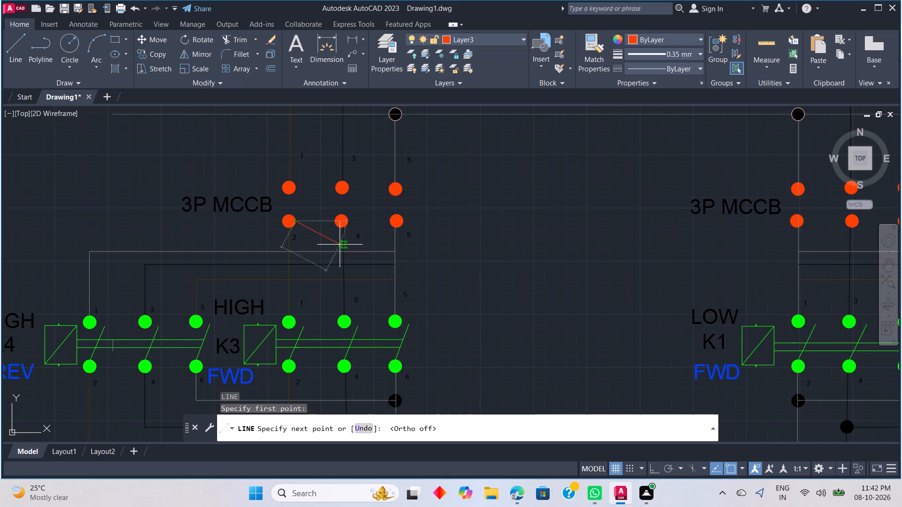
key(space)
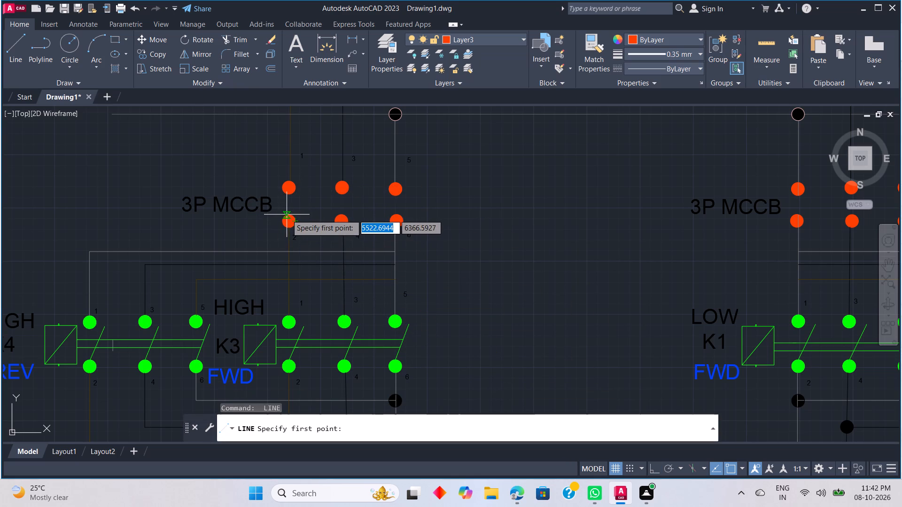
click(289, 215)
click(303, 192)
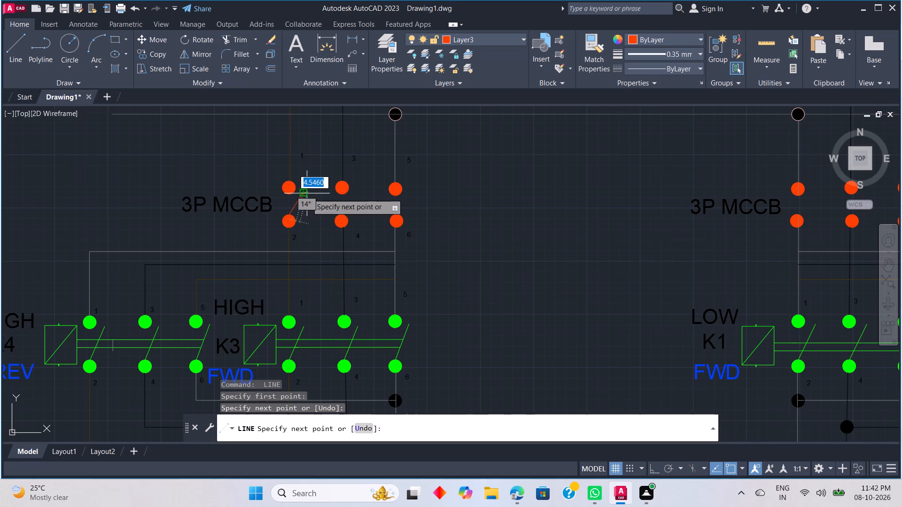
key(Escape)
Draw matching slanted contact lines at poles 3-4 and 5-6 of the high-speed 3P MCCB.
key(space)
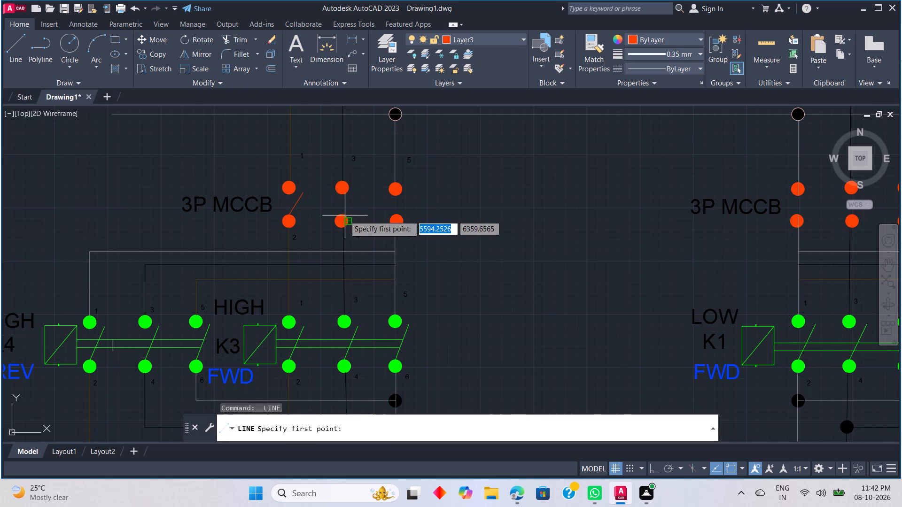
click(341, 215)
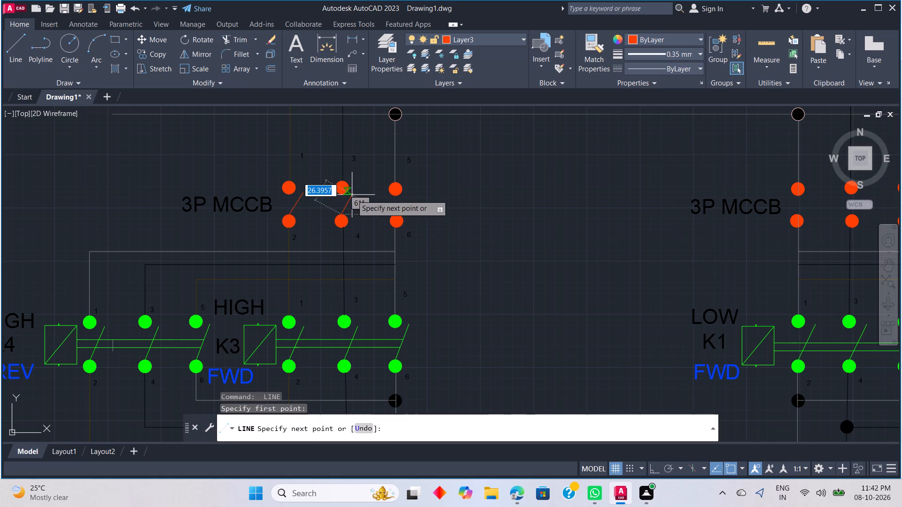
click(361, 191)
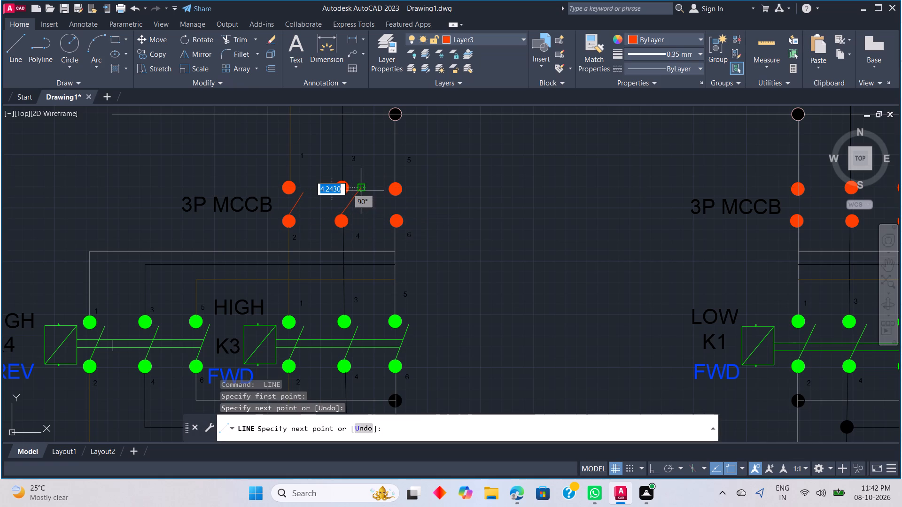
key(Escape)
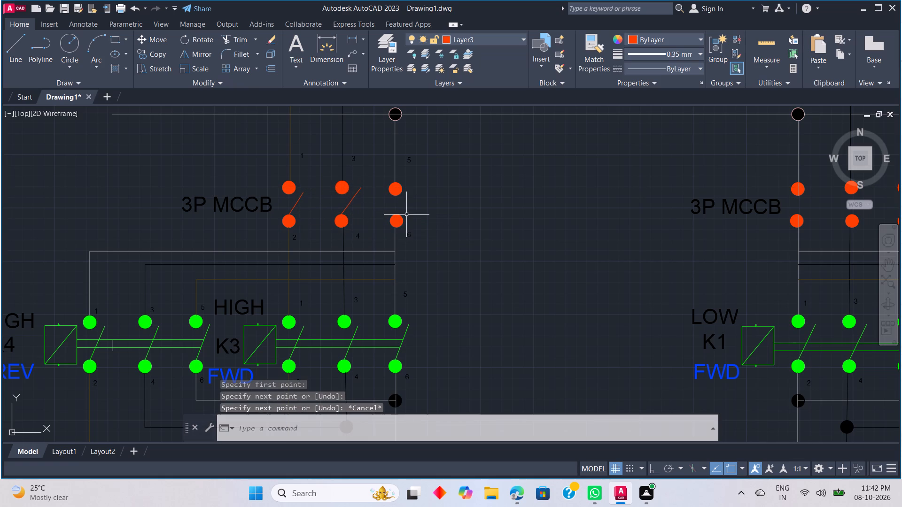
key(space)
click(394, 213)
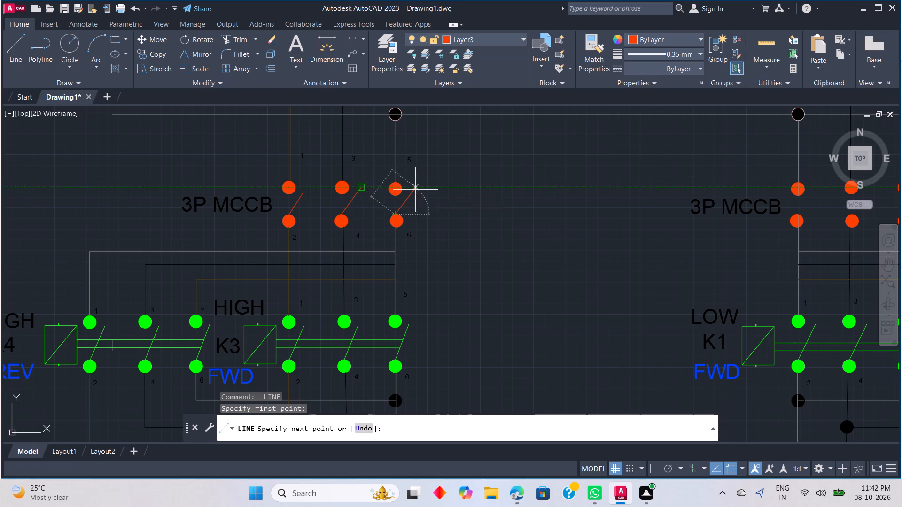
click(415, 190)
key(Escape)
Draw slanted contact lines at all three poles of the low-speed 3P MCCB, rising from the lower terminals.
middle_drag(529, 195, 285, 239)
middle_click(285, 239)
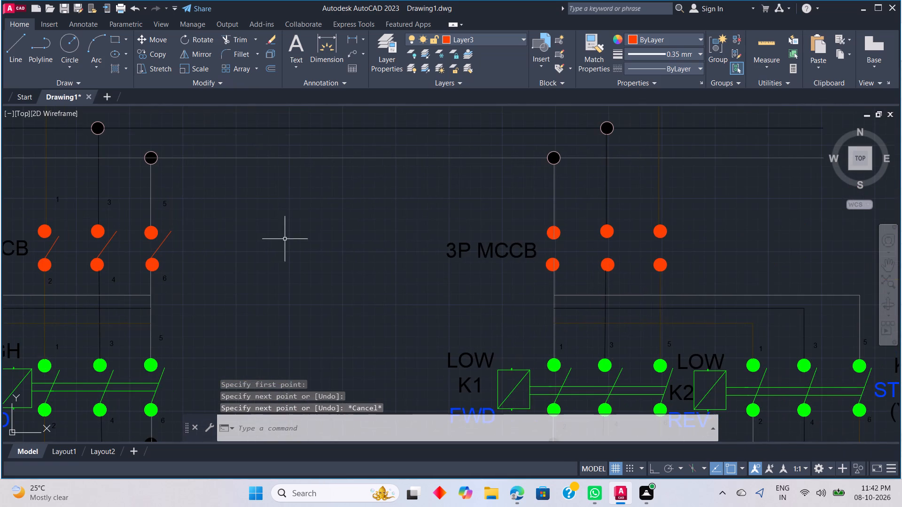
key(space)
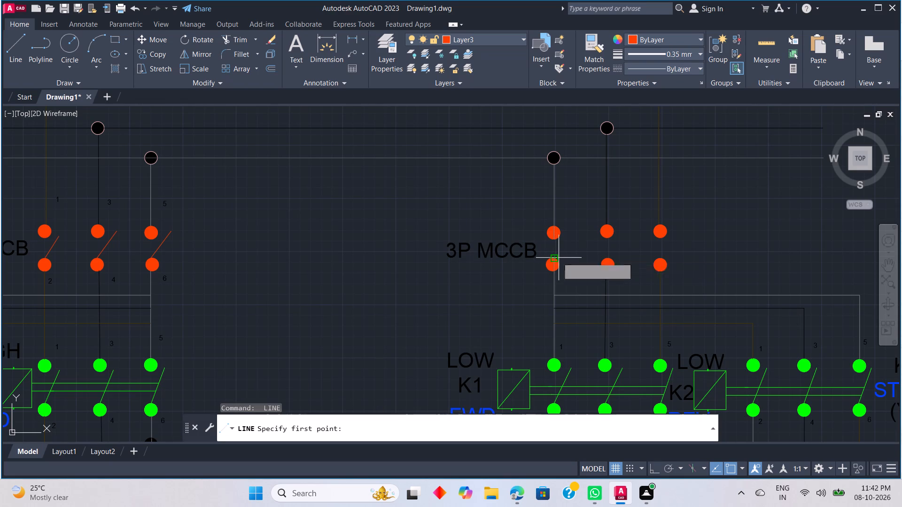
click(553, 261)
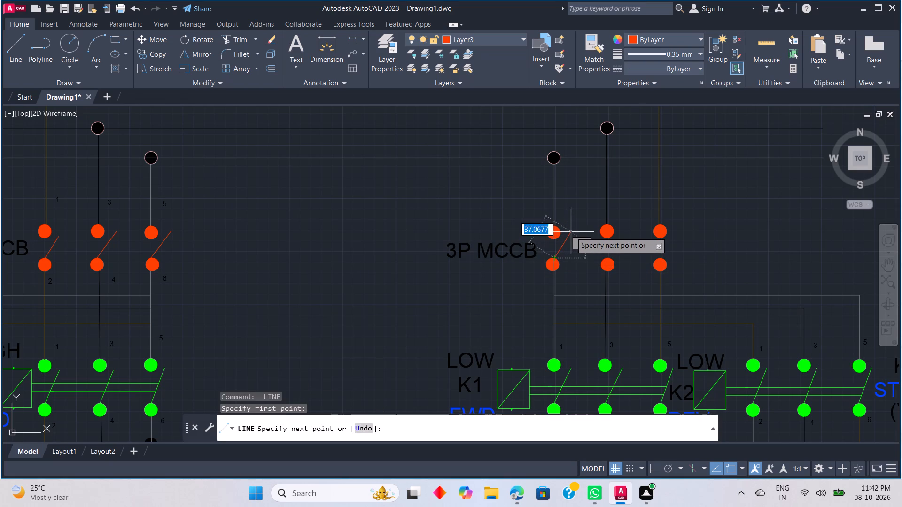
click(571, 232)
key(Escape)
key(space)
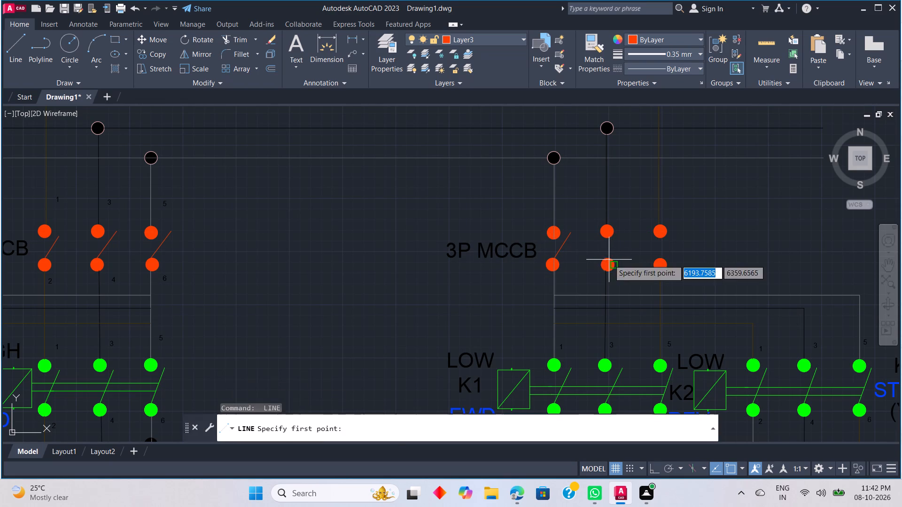
click(609, 260)
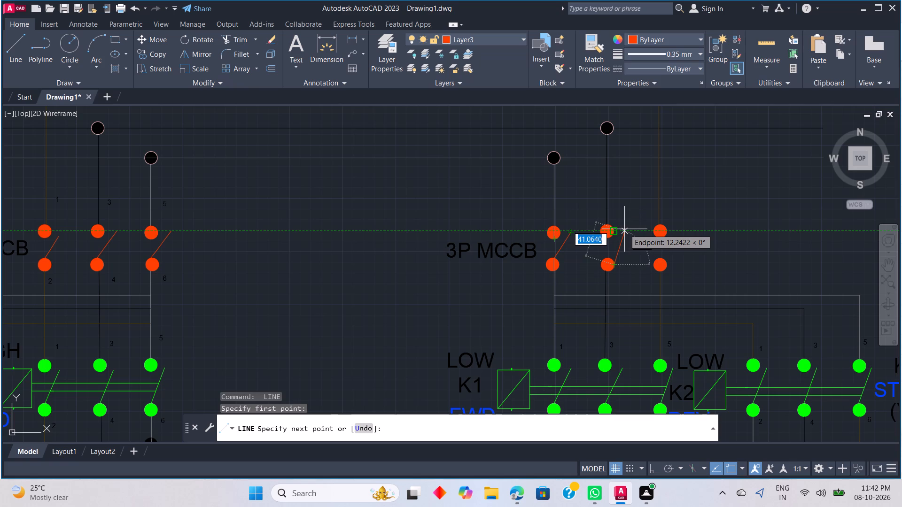
click(625, 229)
key(space)
key(space)
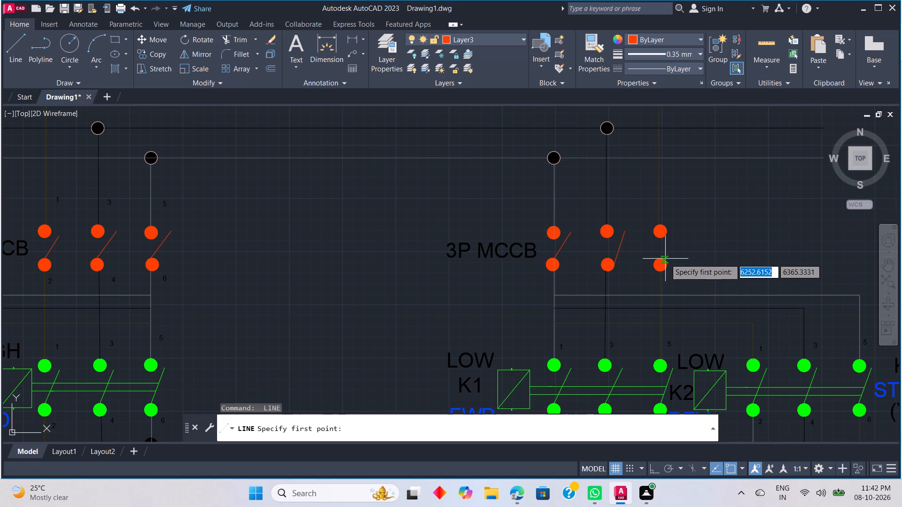
click(659, 258)
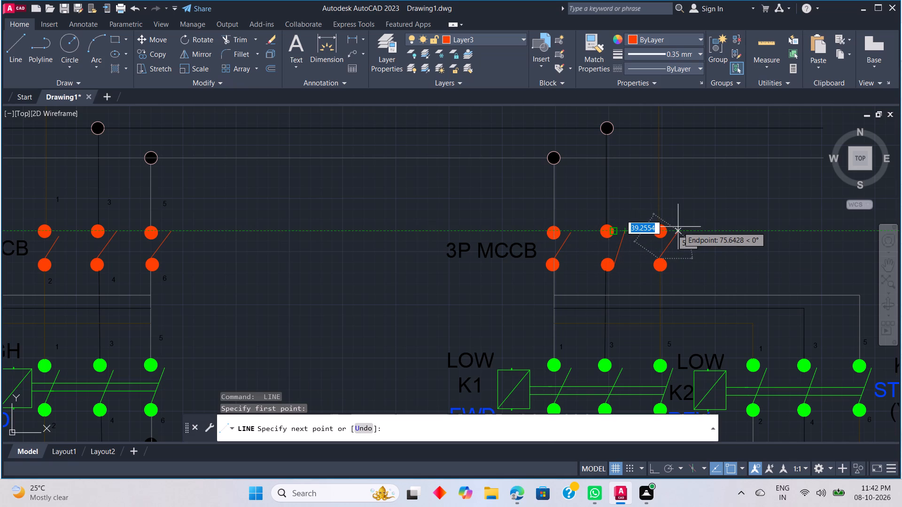
click(678, 227)
key(Escape)
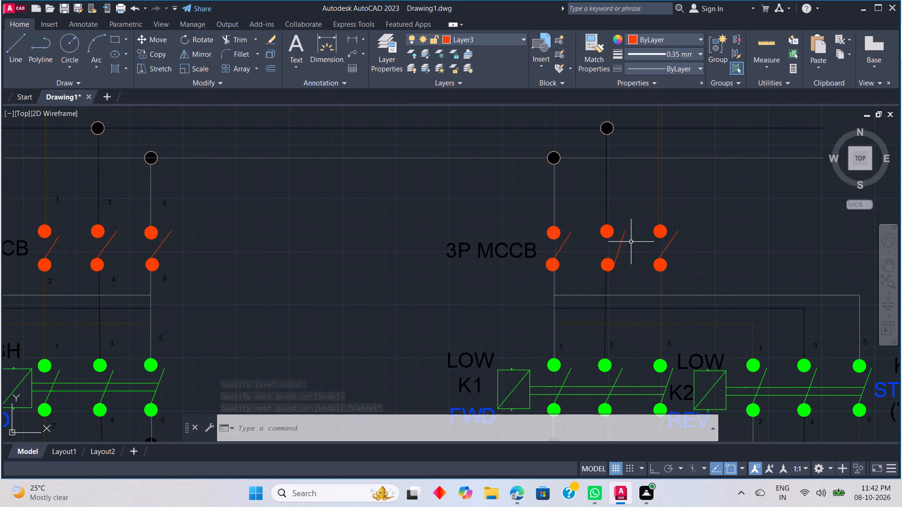
Delete the low-speed 3P MCCB's middle contact line and redraw it from the top of that pole's lower terminal.
click(618, 249)
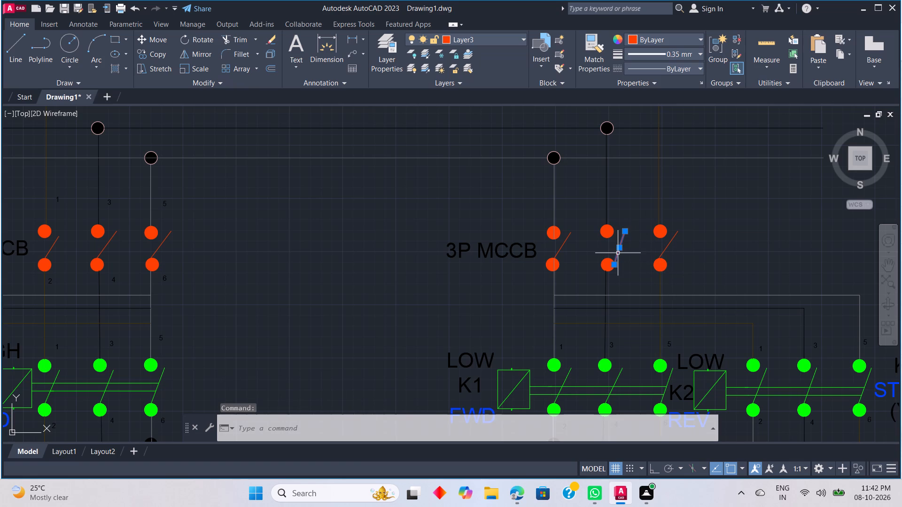
key(Delete)
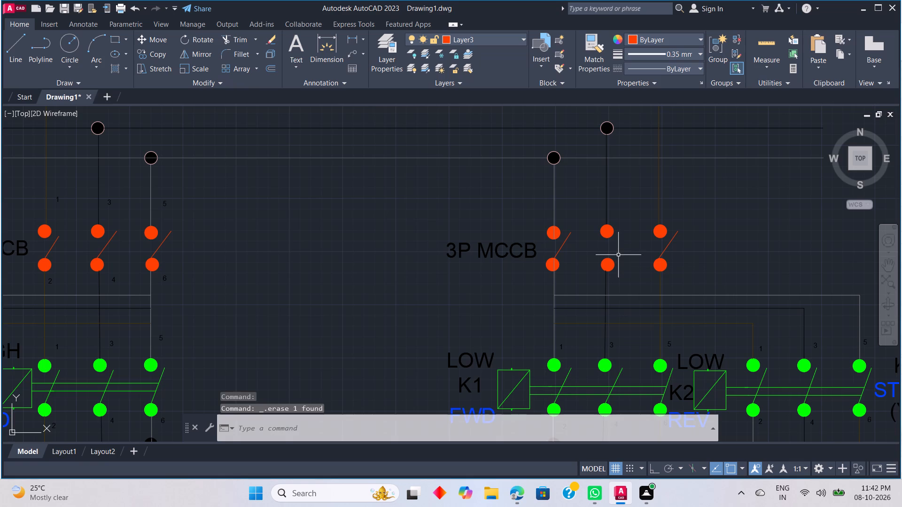
key(space)
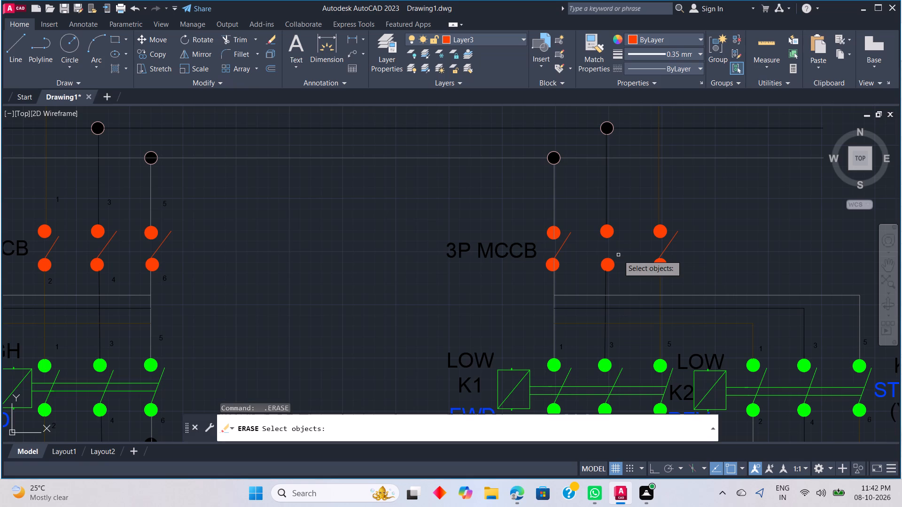
key(Escape)
text(L)
key(space)
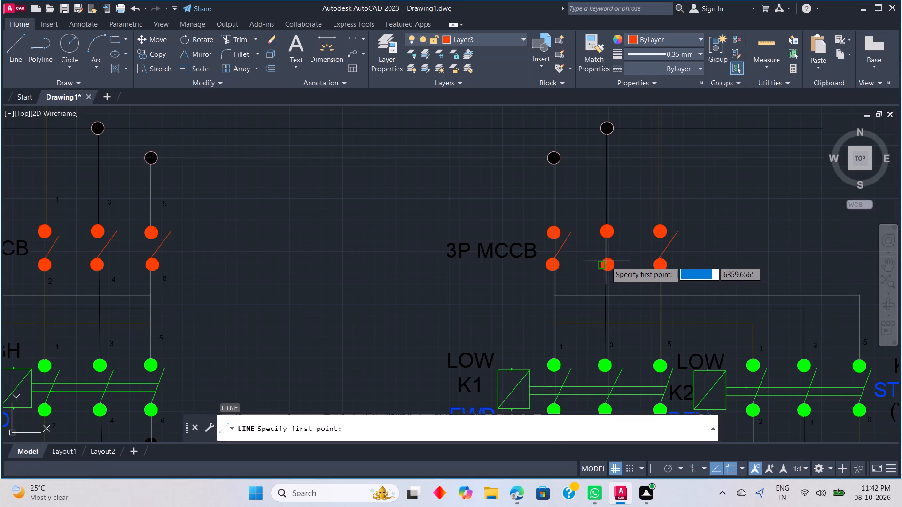
click(607, 259)
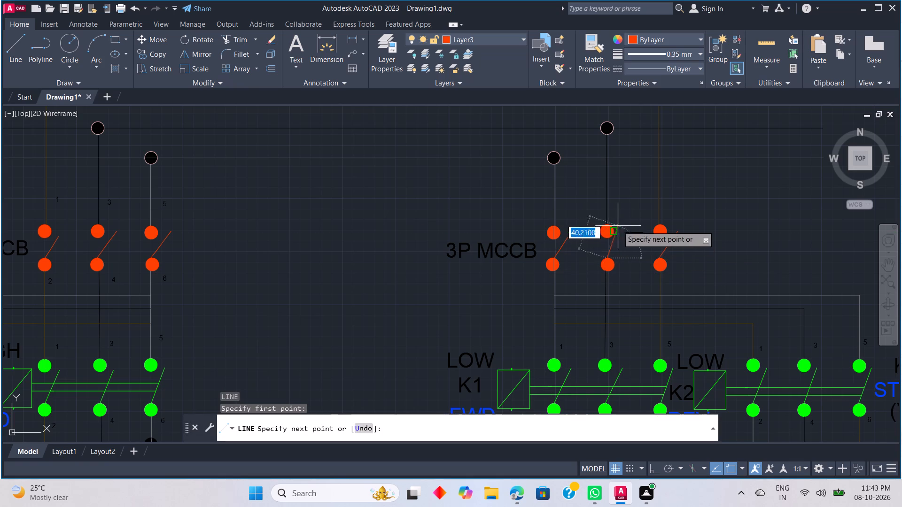
click(622, 233)
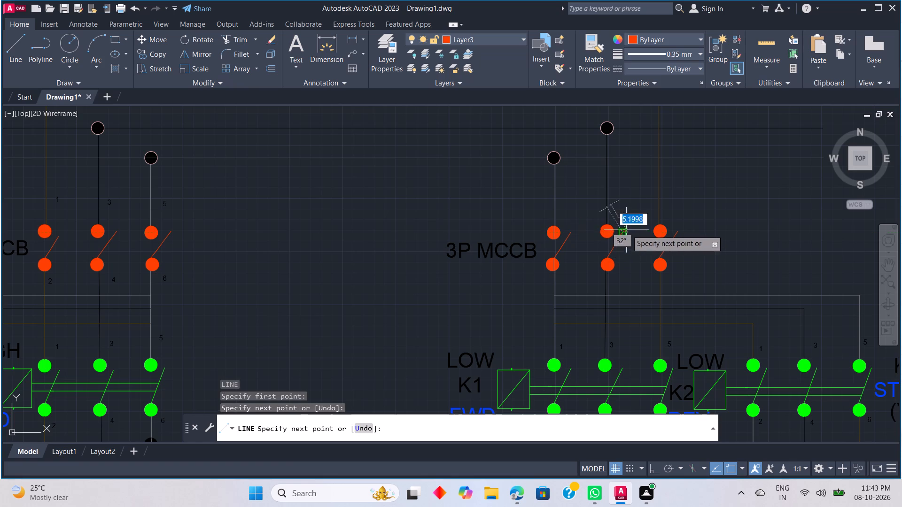
key(Escape)
With Ortho on, draw a horizontal linkage line across the high-speed 3P MCCB from the pole 5-6 contact line to the pole 1-2 contact line.
scroll(629, 260, down, 1)
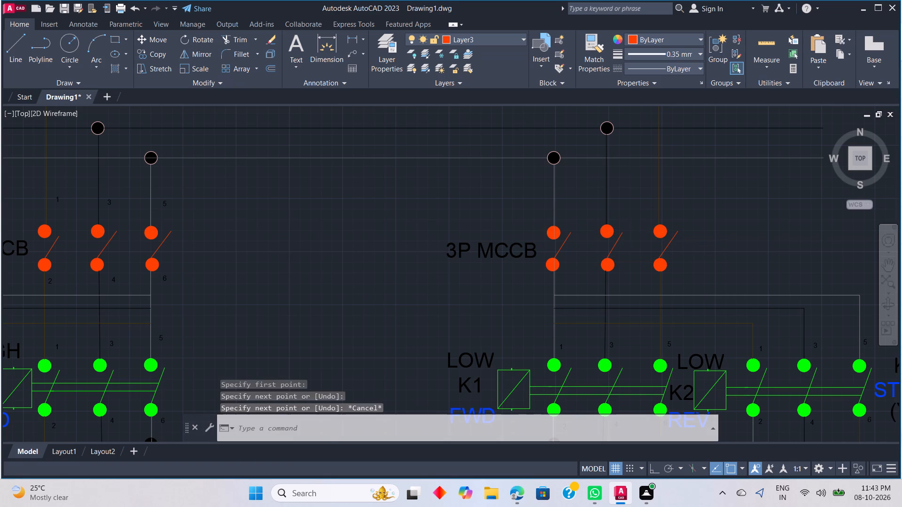
scroll(357, 275, up, 1)
key(l)
key(space)
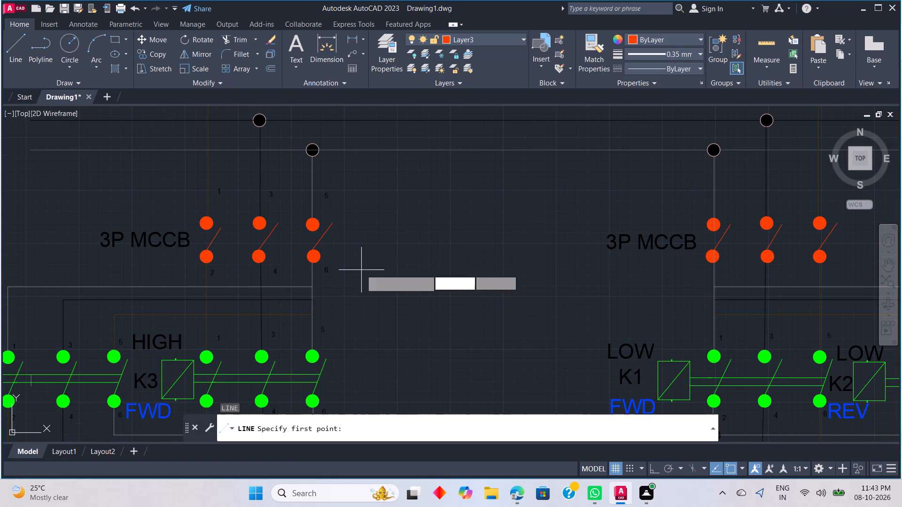
click(324, 238)
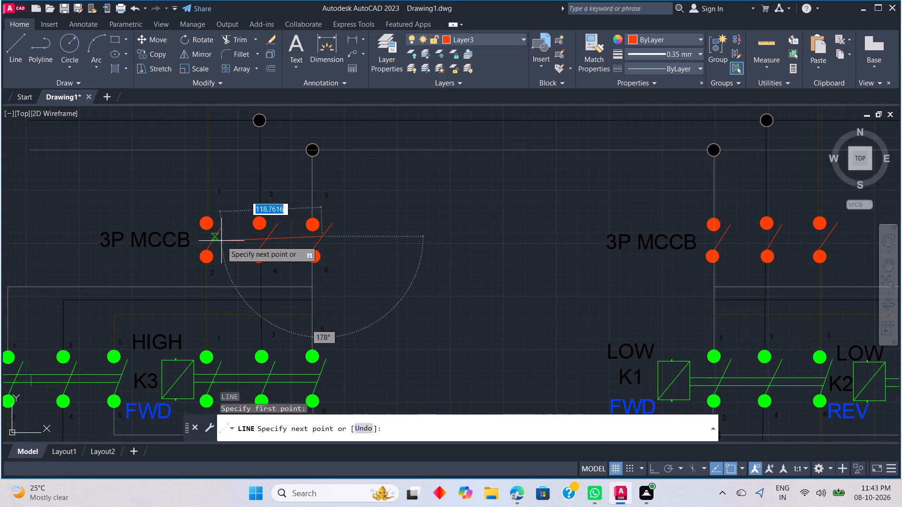
click(651, 465)
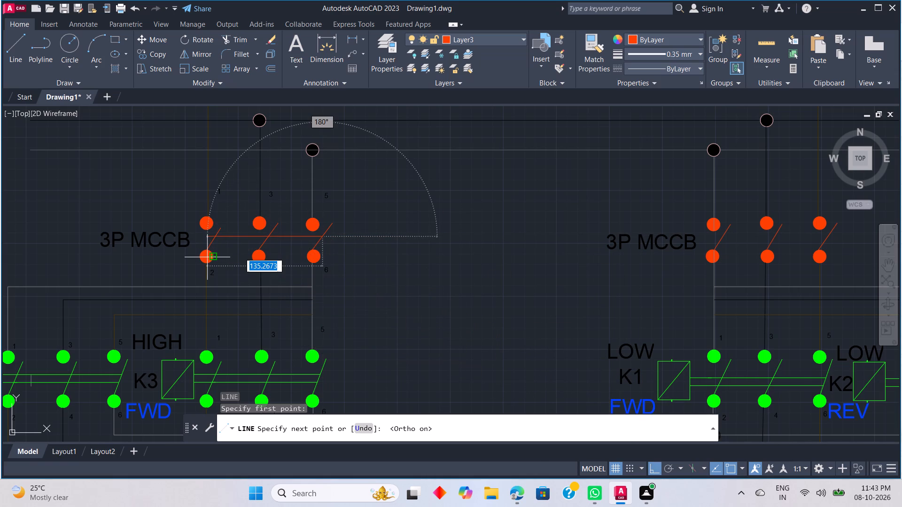
scroll(209, 258, up, 2)
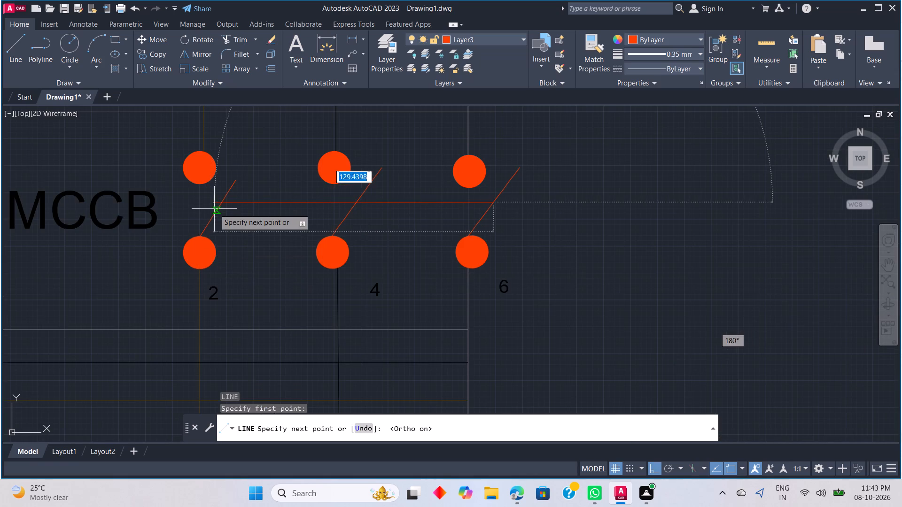
click(220, 202)
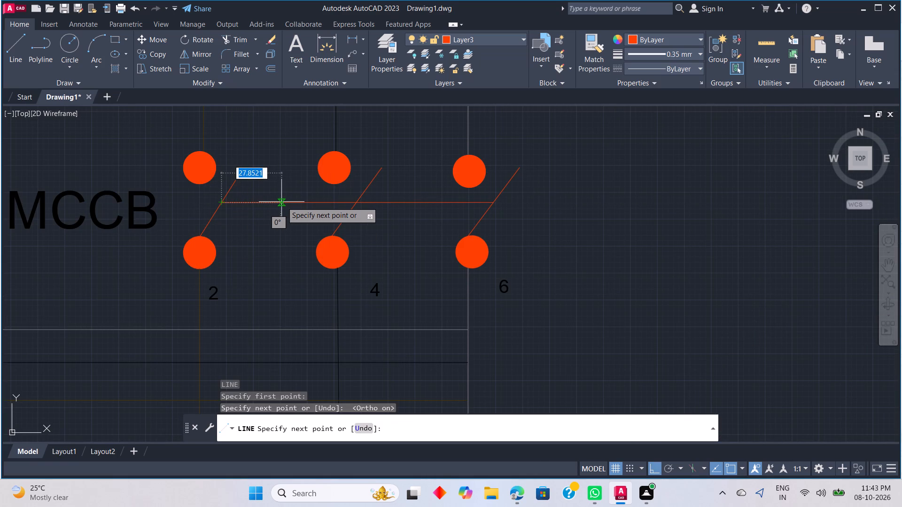
Load the ACAD_ISO02W100 dashed linetype and apply it to the horizontal linkage line of the high-speed 3P MCCB.
key(Escape)
click(286, 201)
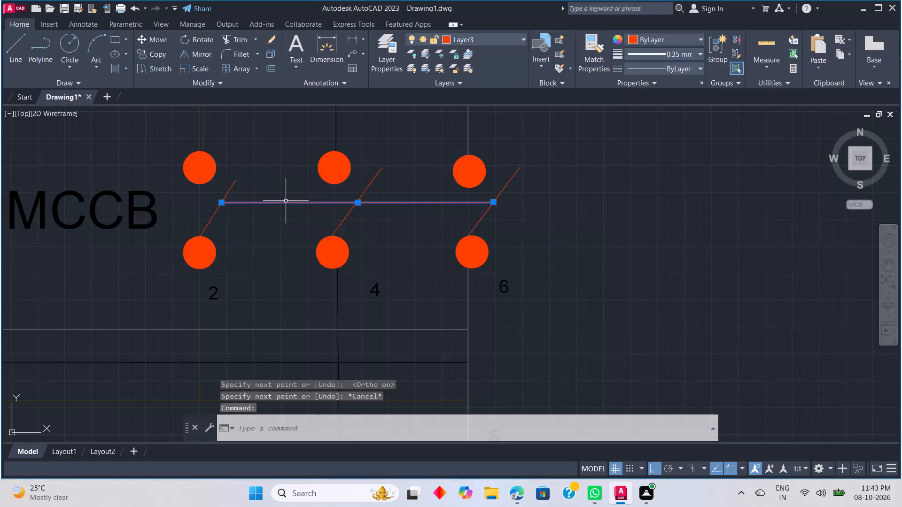
click(694, 63)
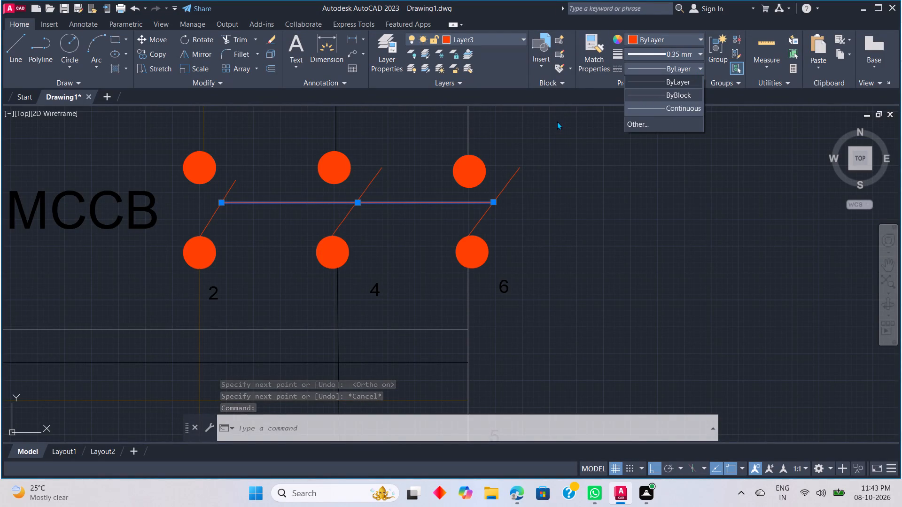
click(638, 124)
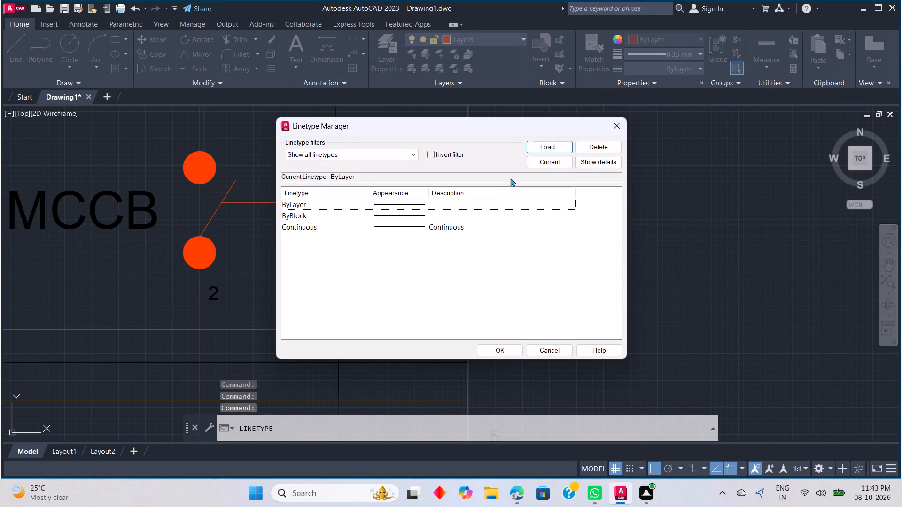
click(538, 147)
click(503, 223)
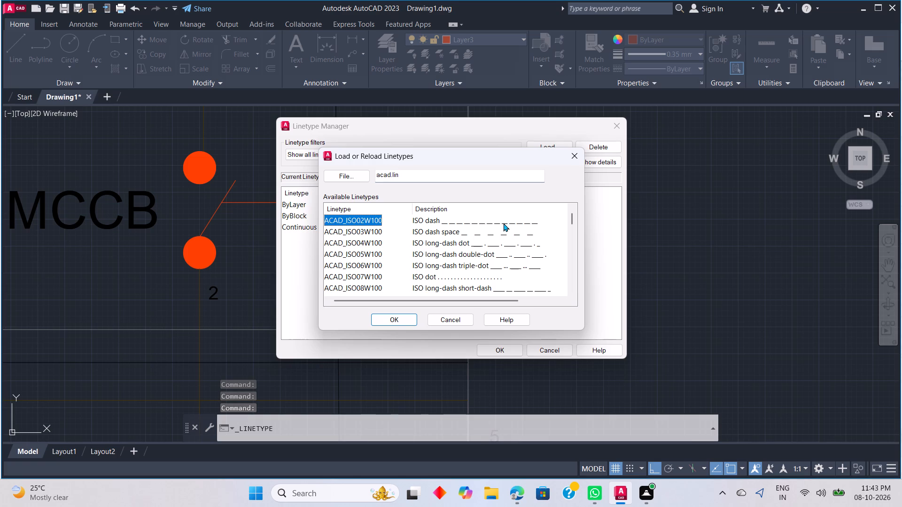
click(404, 319)
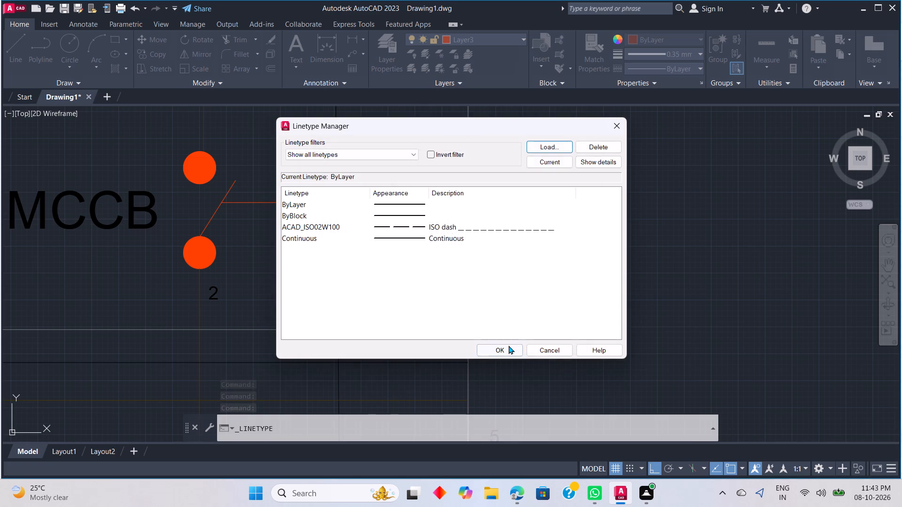
click(508, 346)
click(448, 201)
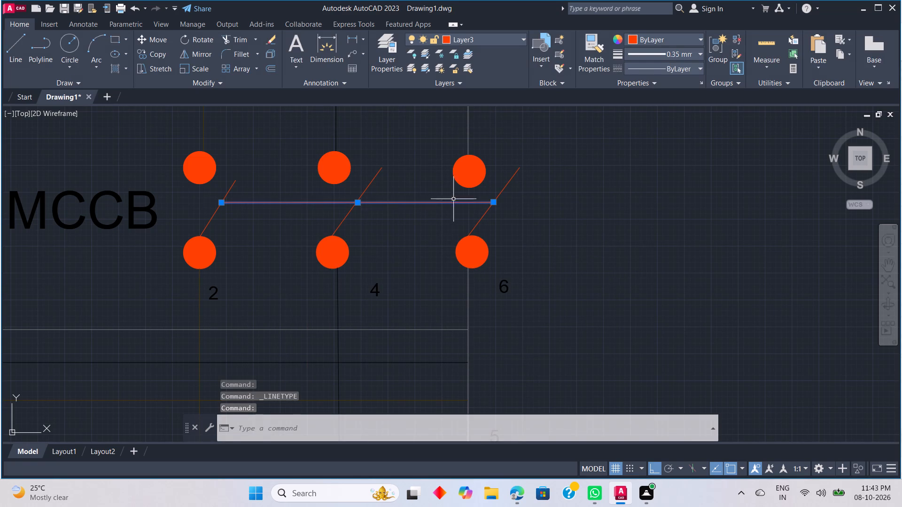
click(667, 69)
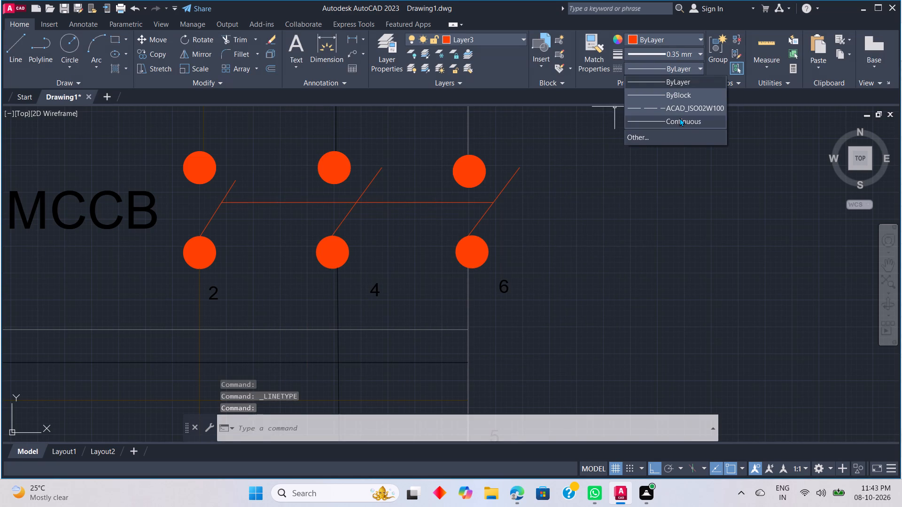
click(681, 112)
click(660, 213)
key(Escape)
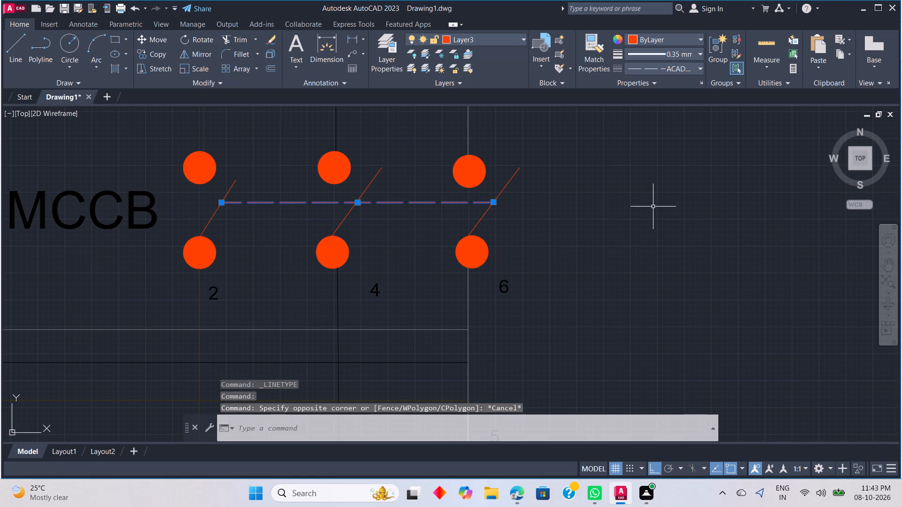
key(Escape)
Draw a linkage line about 124 units long across the low-speed 3P MCCB, from its rightmost contact line to its leftmost one.
scroll(641, 214, down, 1)
middle_drag(664, 213, 651, 215)
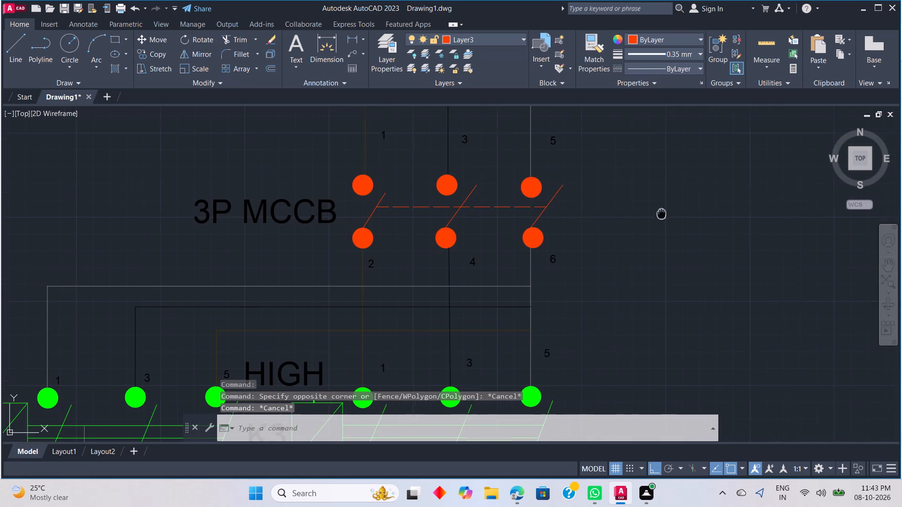
middle_drag(651, 215, 291, 244)
middle_drag(637, 247, 352, 256)
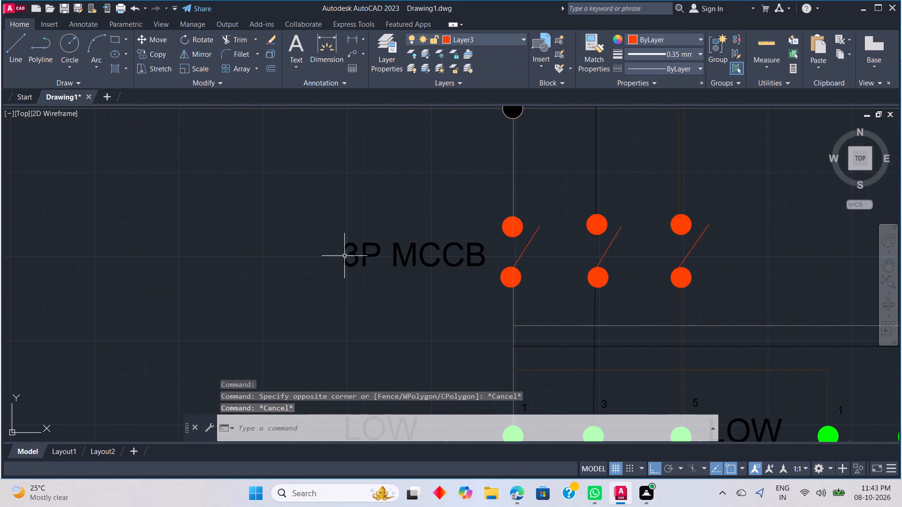
key(l)
key(space)
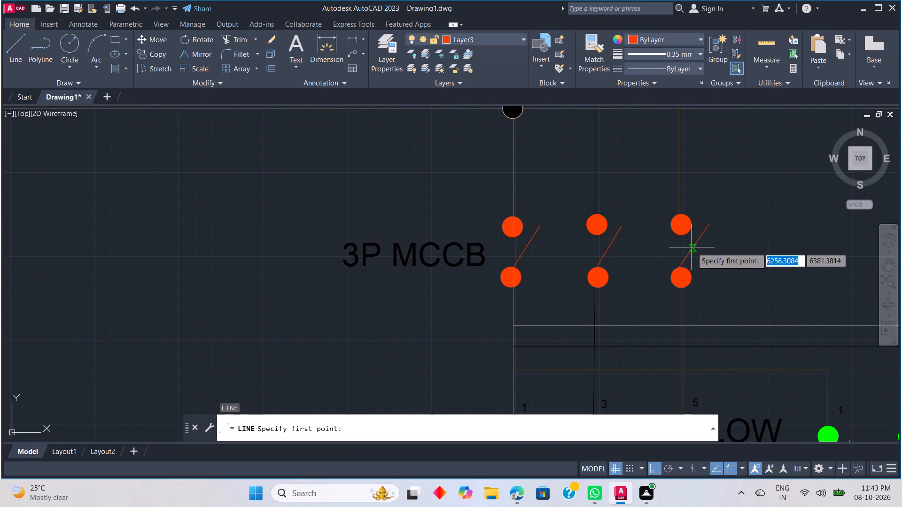
click(692, 247)
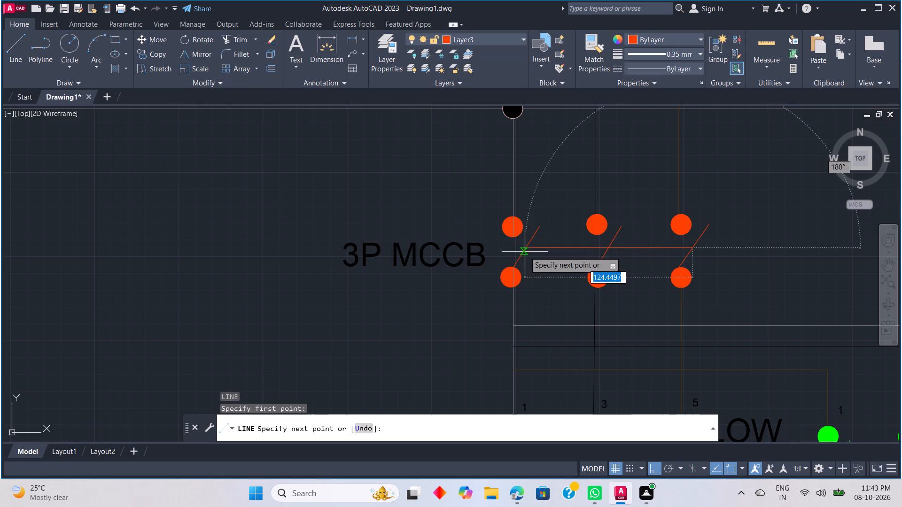
click(525, 252)
key(grave)
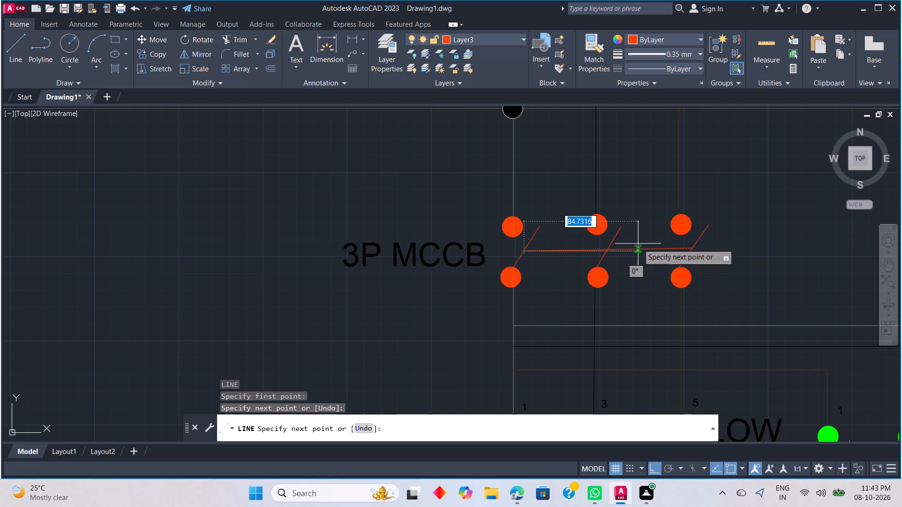
key(Escape)
Apply the ACAD_ISO02W100 linetype to the linkage line of the low-speed 3P MCCB.
click(641, 250)
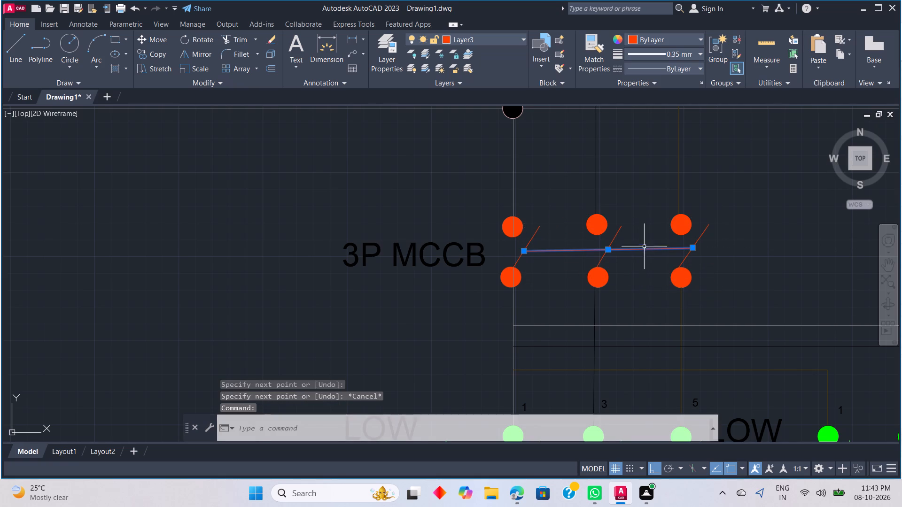
click(695, 70)
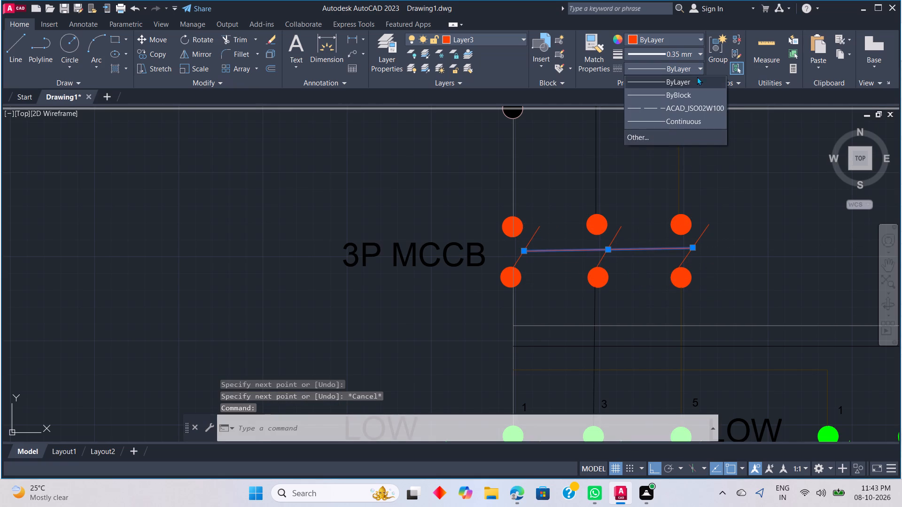
click(698, 107)
key(Escape)
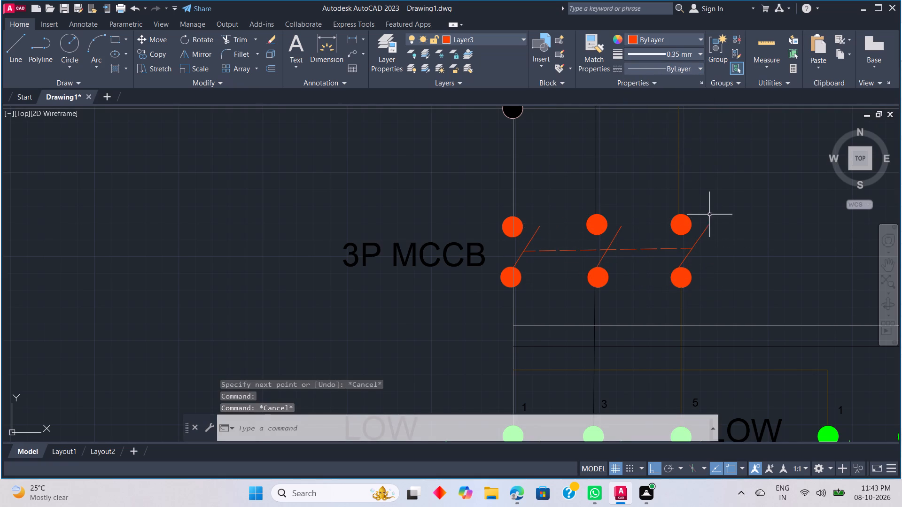
Delete the stray small circle lying outside the diagram, to the left of the supply lines.
scroll(717, 245, down, 5)
middle_drag(710, 323, 622, 313)
middle_drag(619, 312, 615, 312)
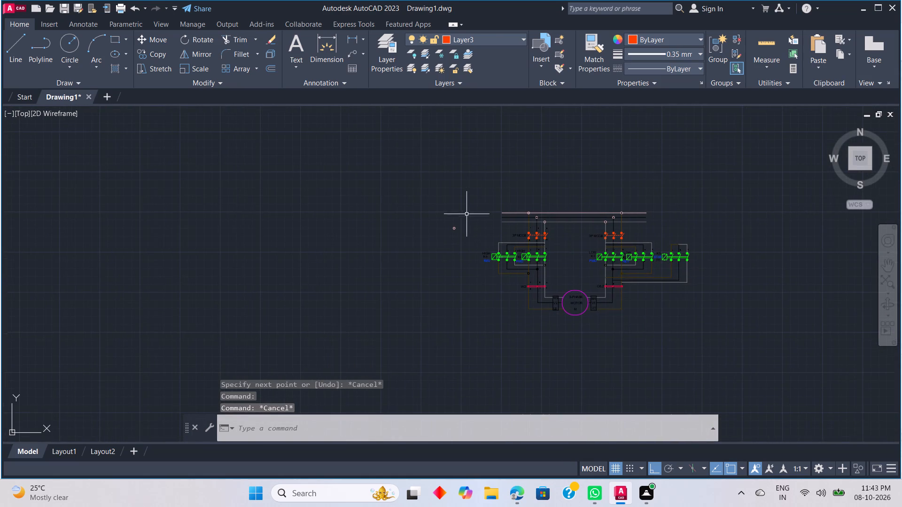
scroll(466, 209, up, 1)
click(447, 239)
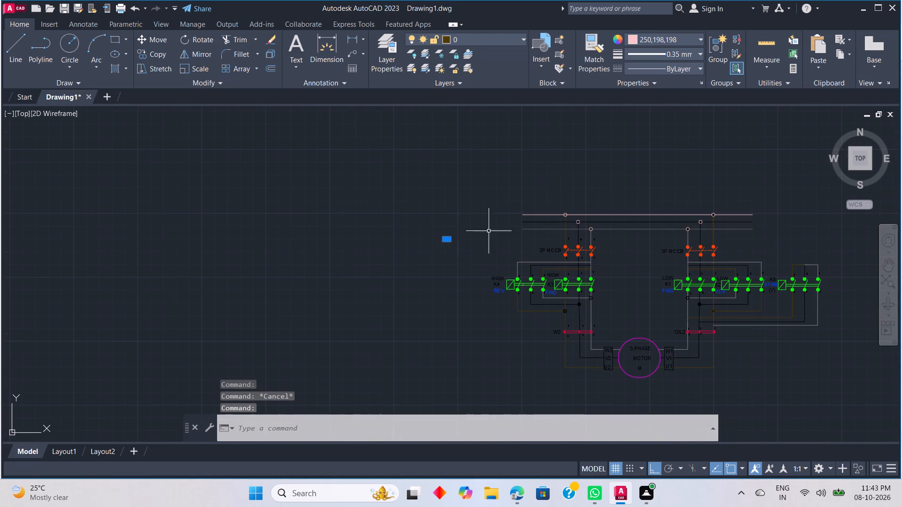
key(Delete)
Turn off log file recording with the LOGFILEOFF command.
scroll(604, 260, down, 1)
scroll(647, 301, down, 1)
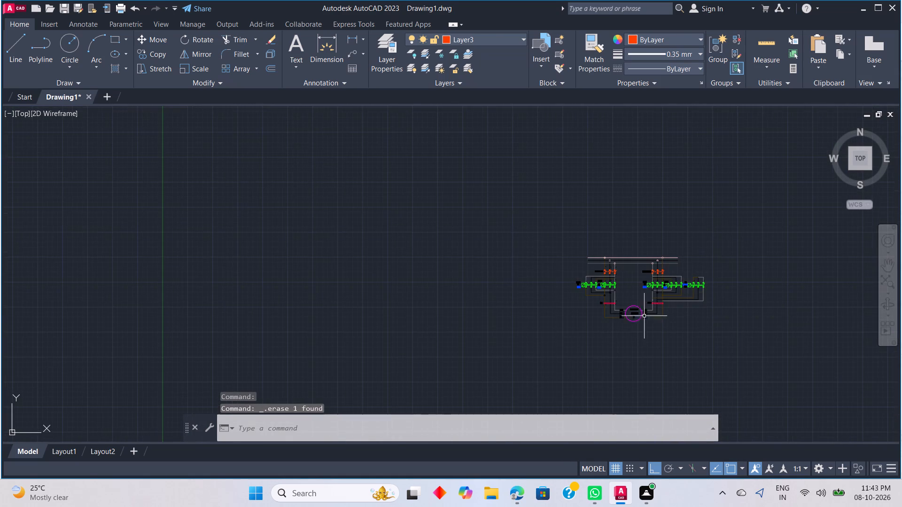
middle_drag(632, 319, 500, 260)
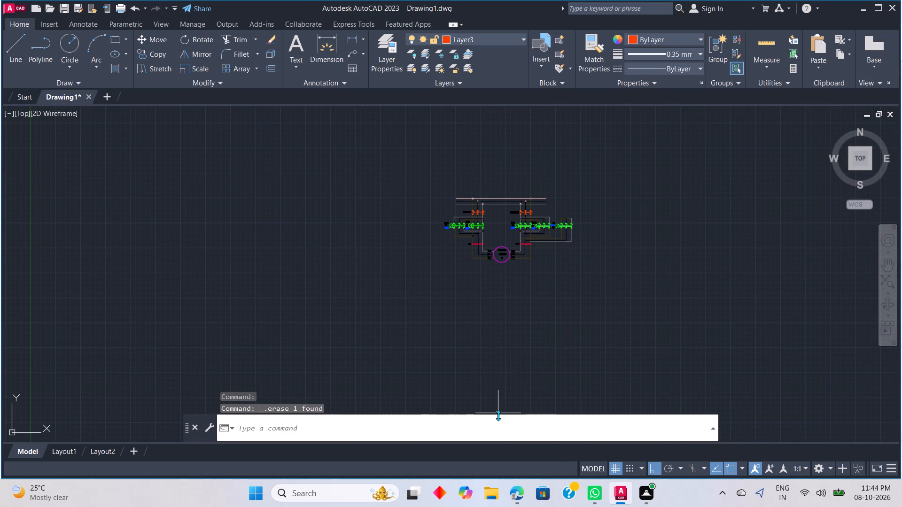
click(492, 423)
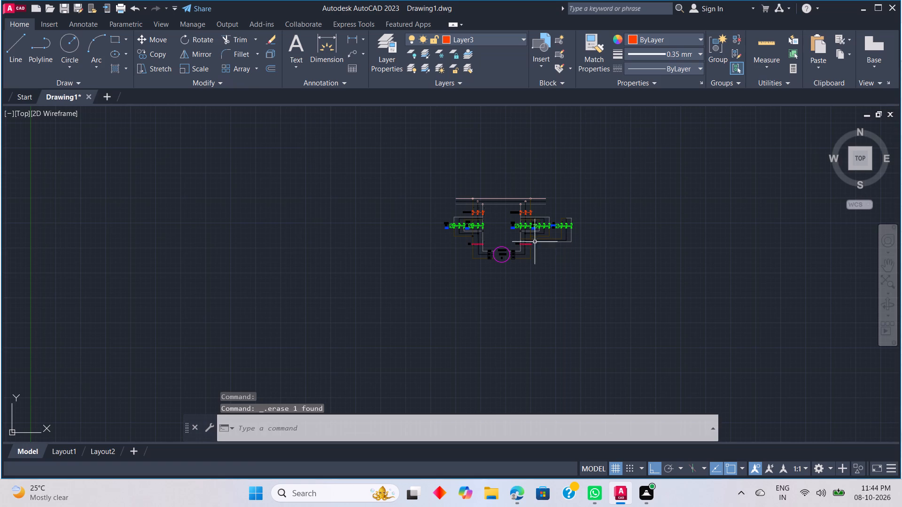
middle_drag(531, 236, 523, 314)
scroll(523, 314, up, 2)
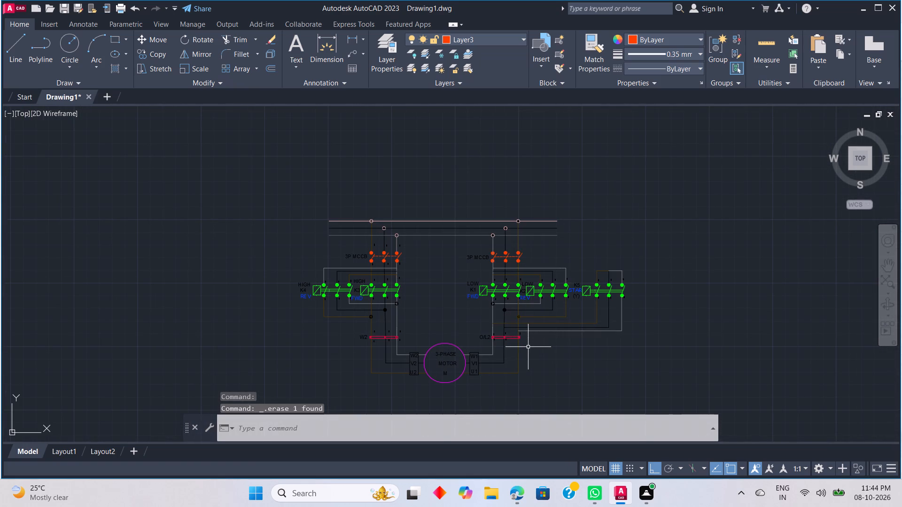
scroll(528, 347, up, 1)
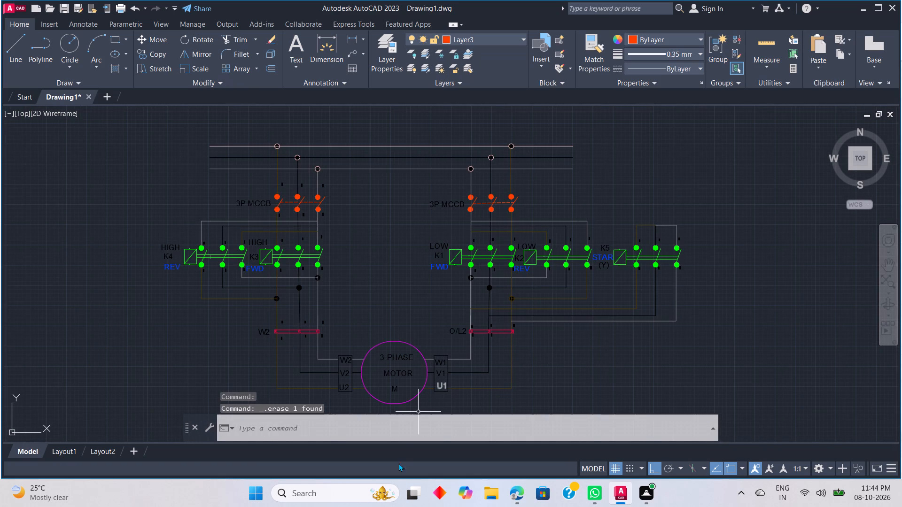
click(403, 425)
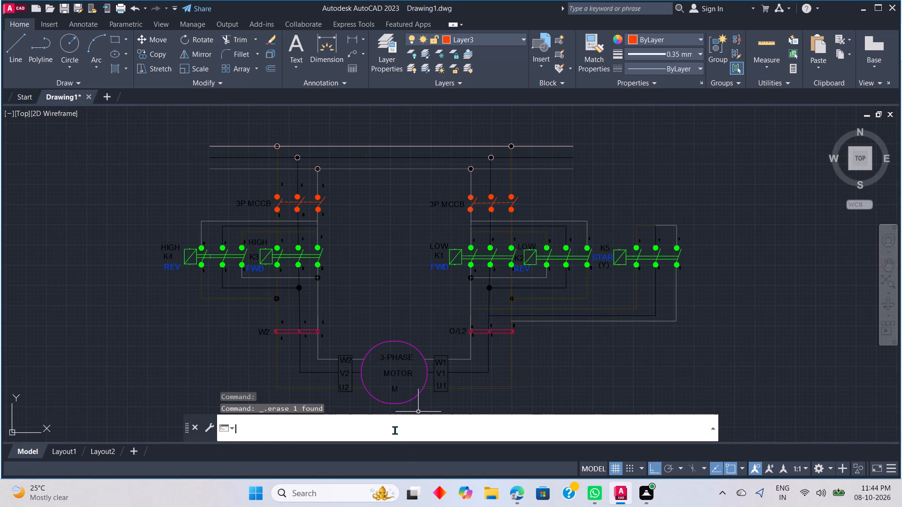
text(LOH)
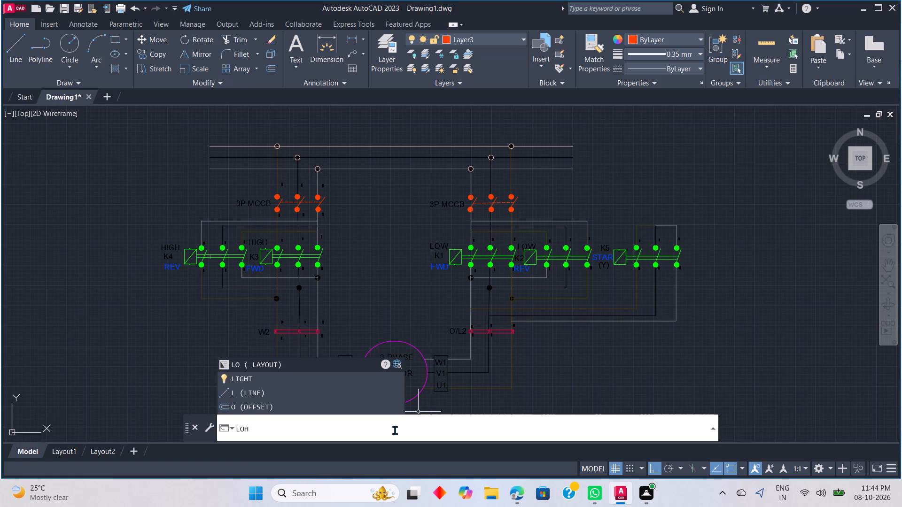
key(BackSpace)
key(g)
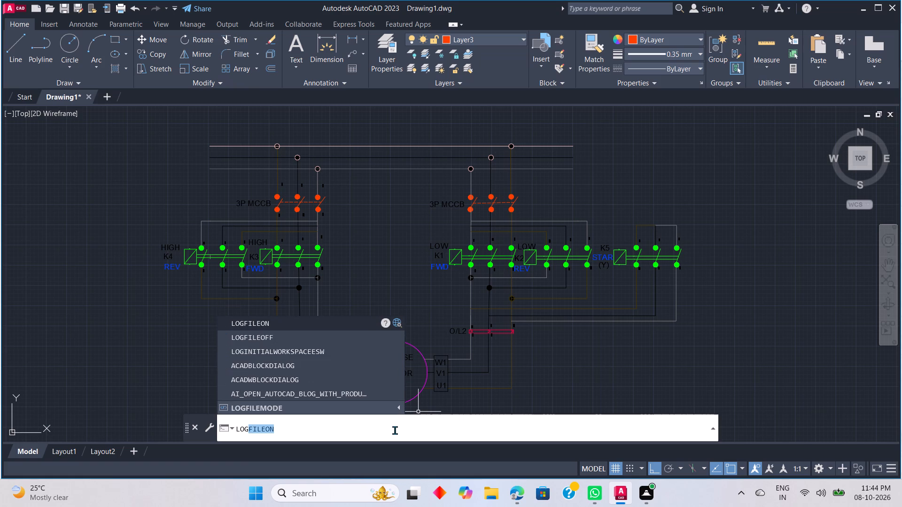
click(343, 337)
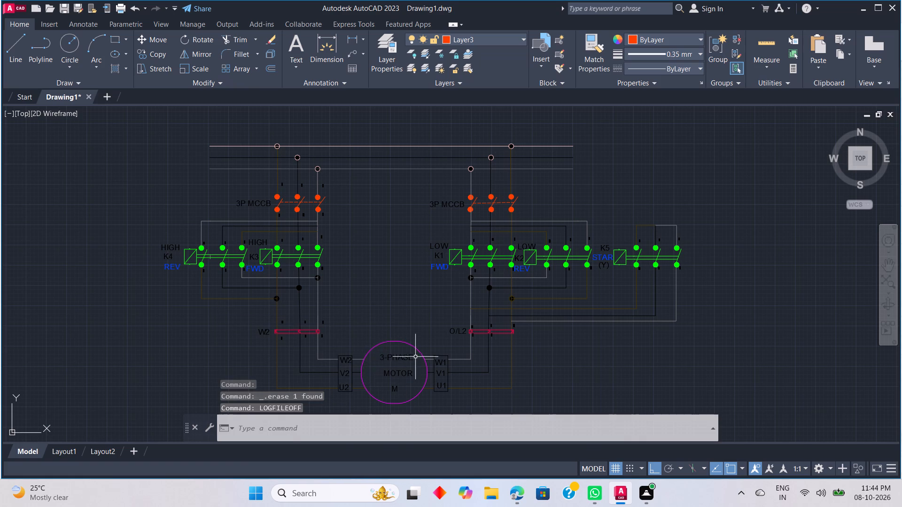
Save the drawing in the Documents folder under the name LIGHT 22.
scroll(415, 349, down, 1)
middle_drag(488, 353, 476, 330)
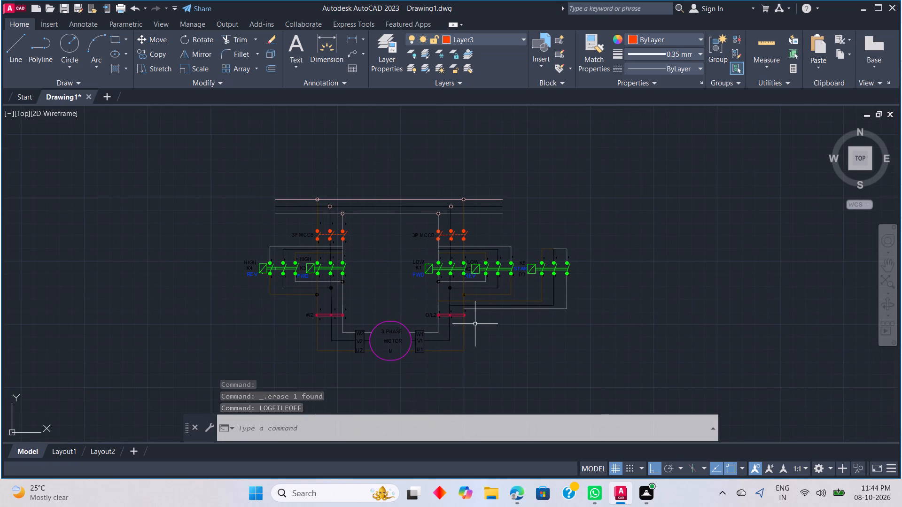
key(ctrl+s)
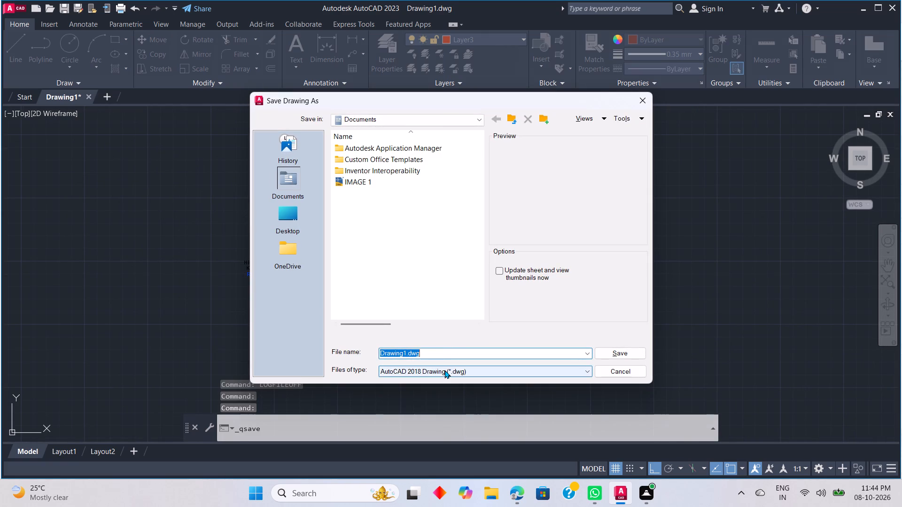
key(BackSpace)
key(BackSpace)
key(BackSpace)
key(BackSpace)
key(BackSpace)
key(BackSpace)
key(BackSpace)
key(BackSpace)
key(BackSpace)
key(BackSpace)
key(BackSpace)
key(BackSpace)
key(BackSpace)
key(BackSpace)
key(BackSpace)
key(BackSpace)
key(BackSpace)
key(BackSpace)
key(BackSpace)
key(BackSpace)
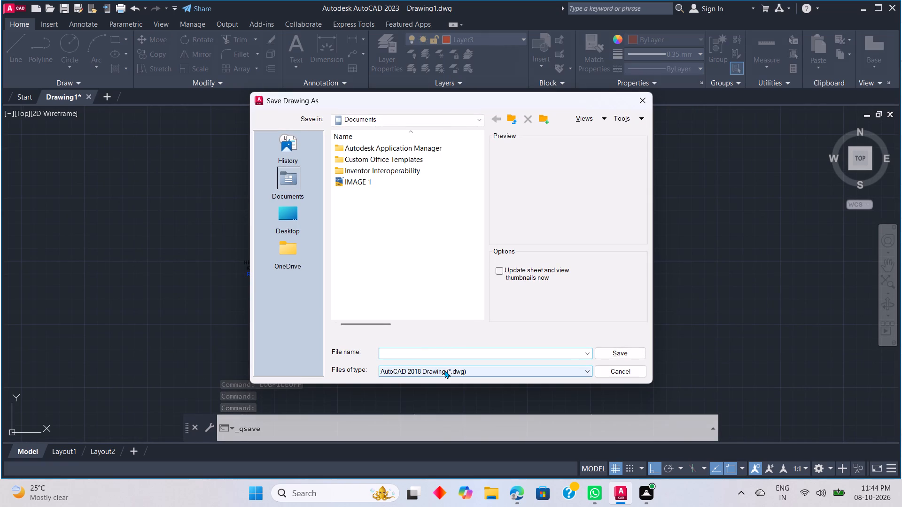
text(LI)
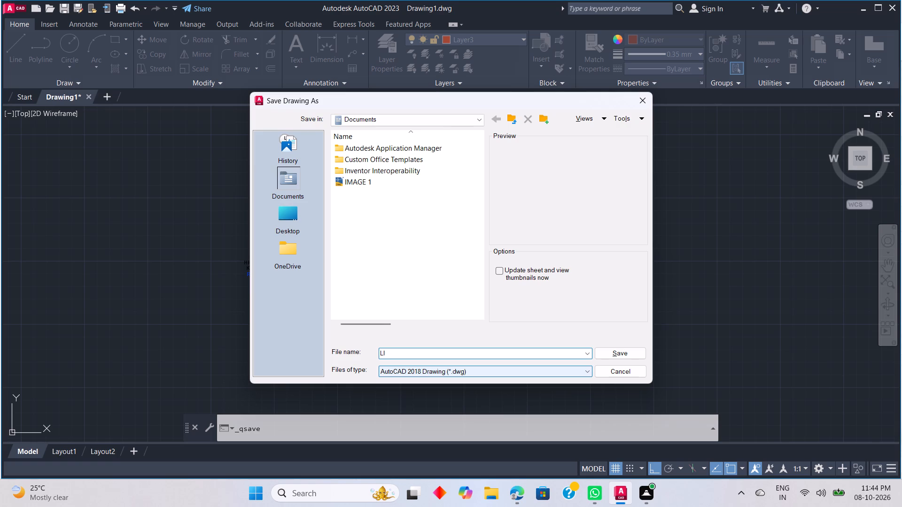
text(GHT)
key(space)
text(22)
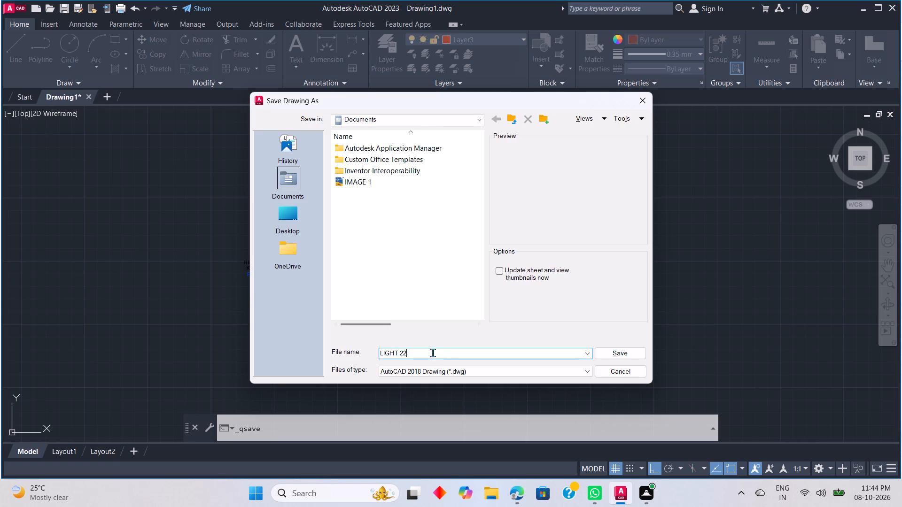
click(622, 353)
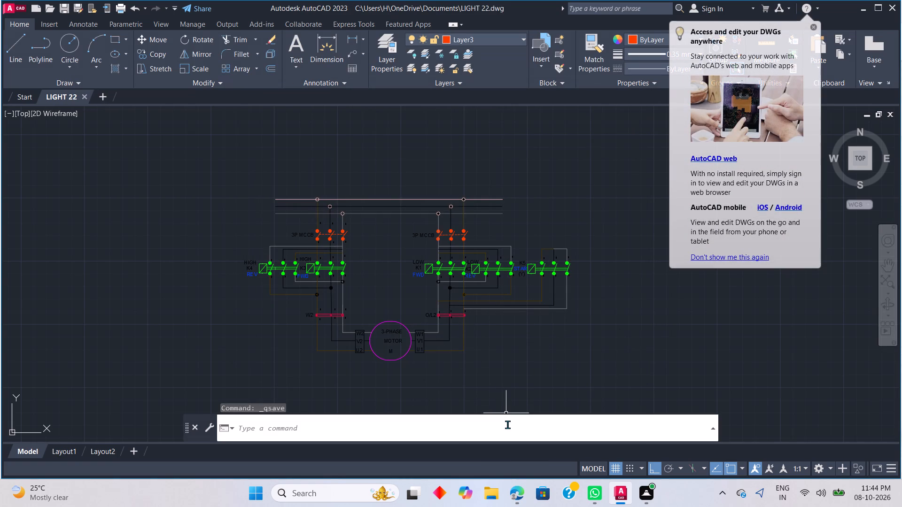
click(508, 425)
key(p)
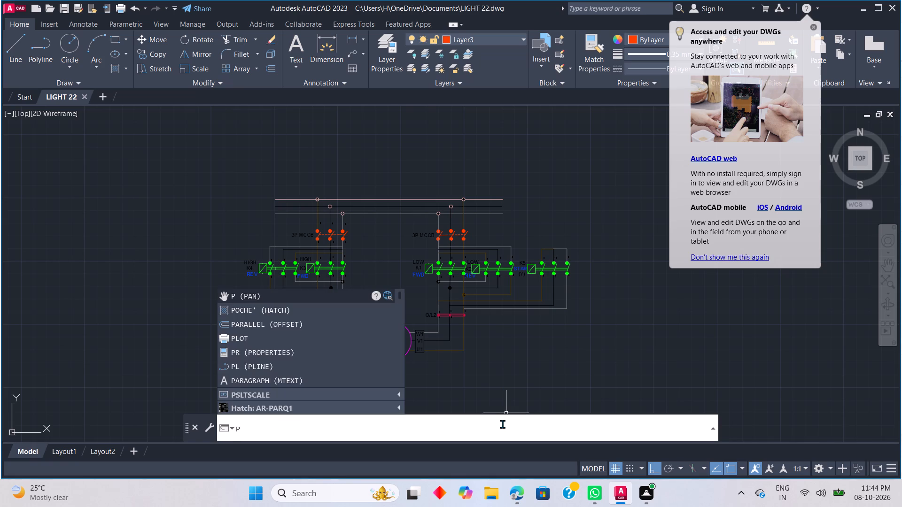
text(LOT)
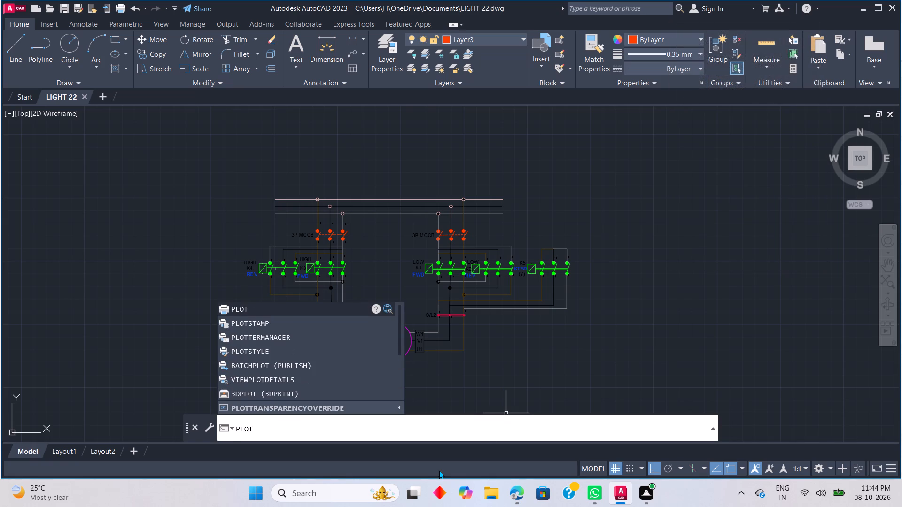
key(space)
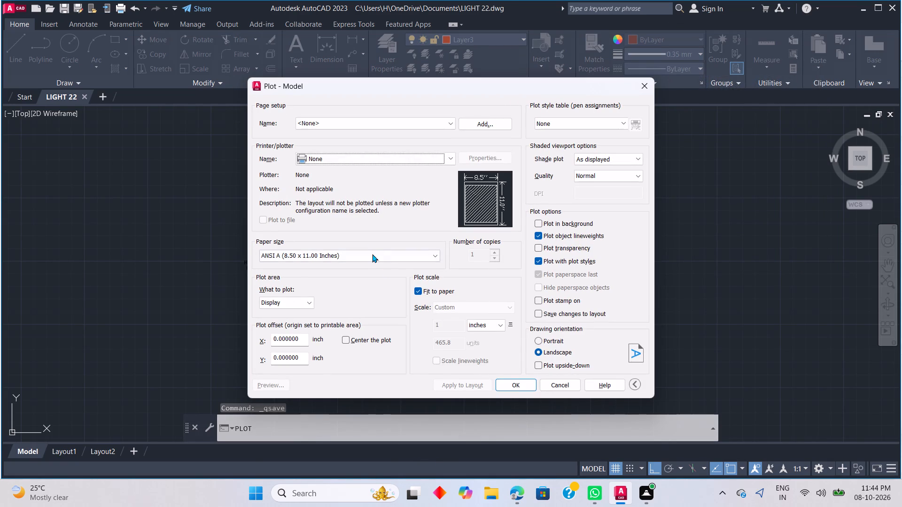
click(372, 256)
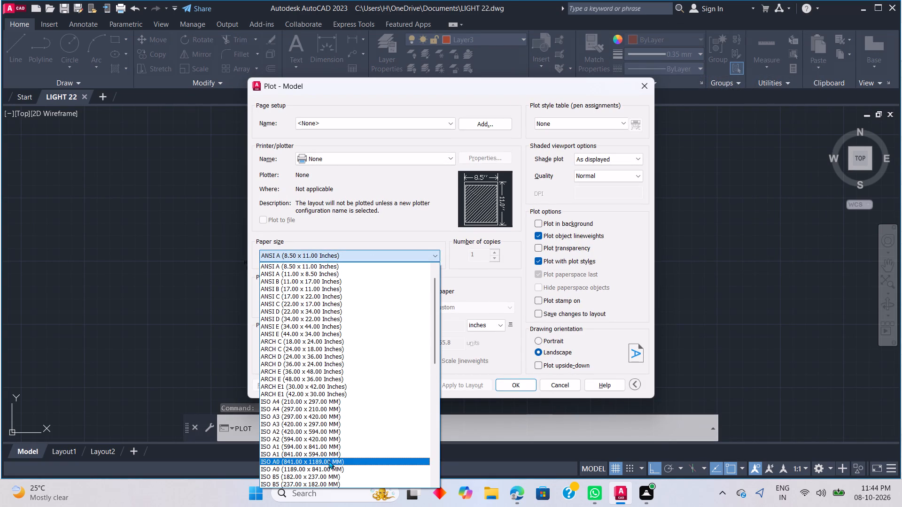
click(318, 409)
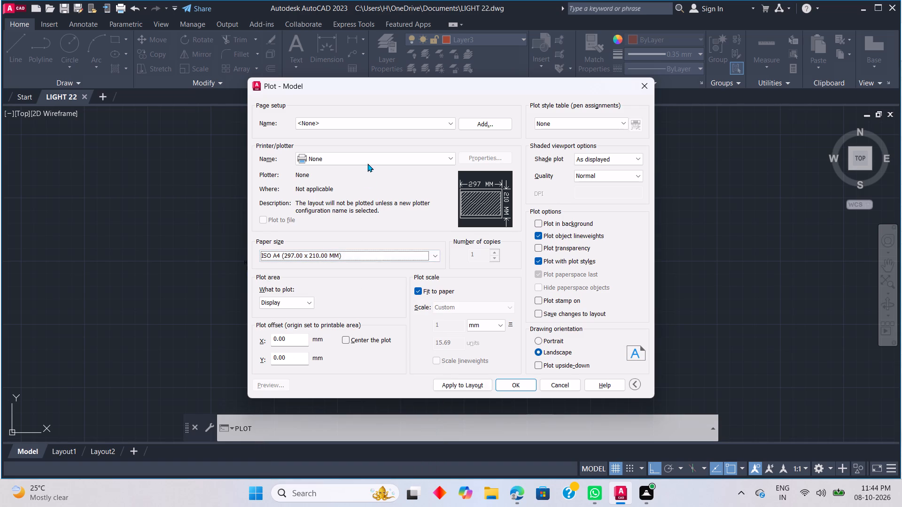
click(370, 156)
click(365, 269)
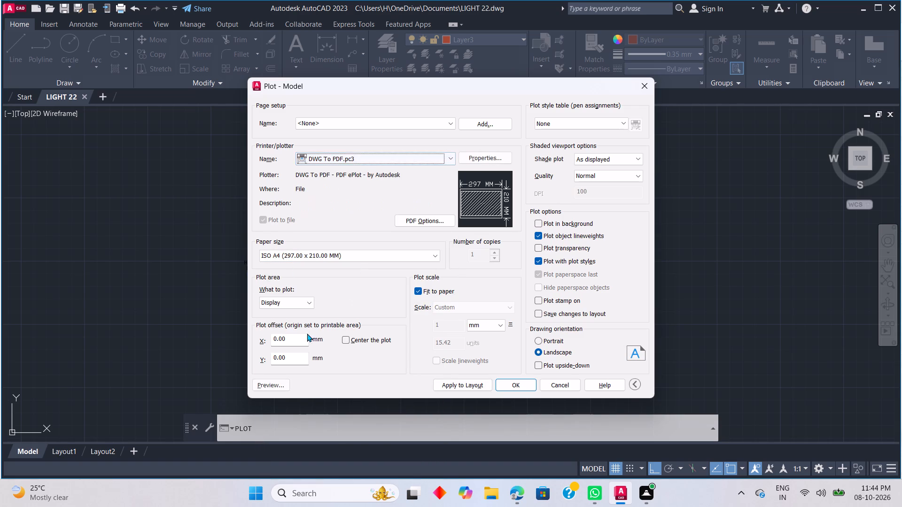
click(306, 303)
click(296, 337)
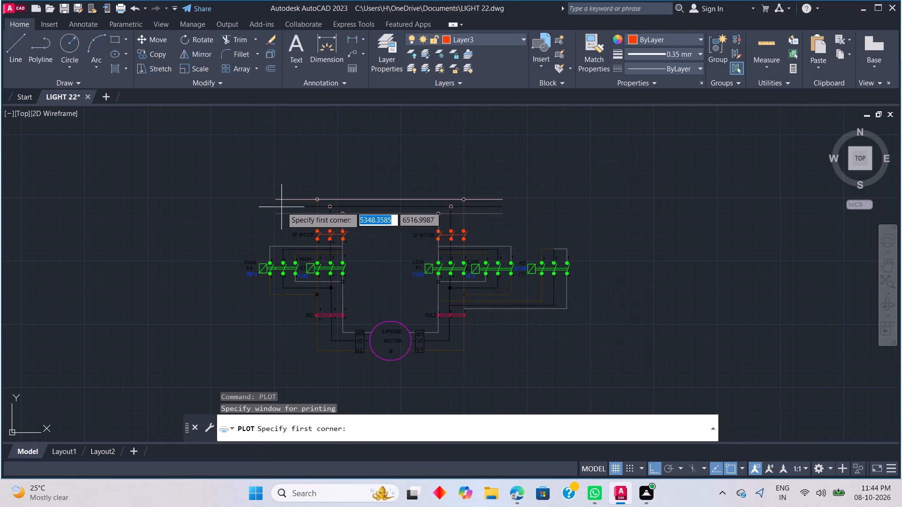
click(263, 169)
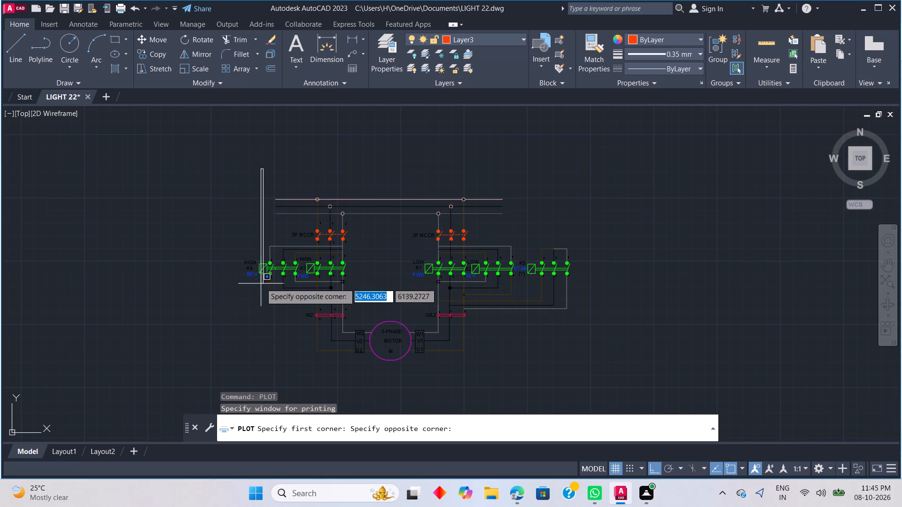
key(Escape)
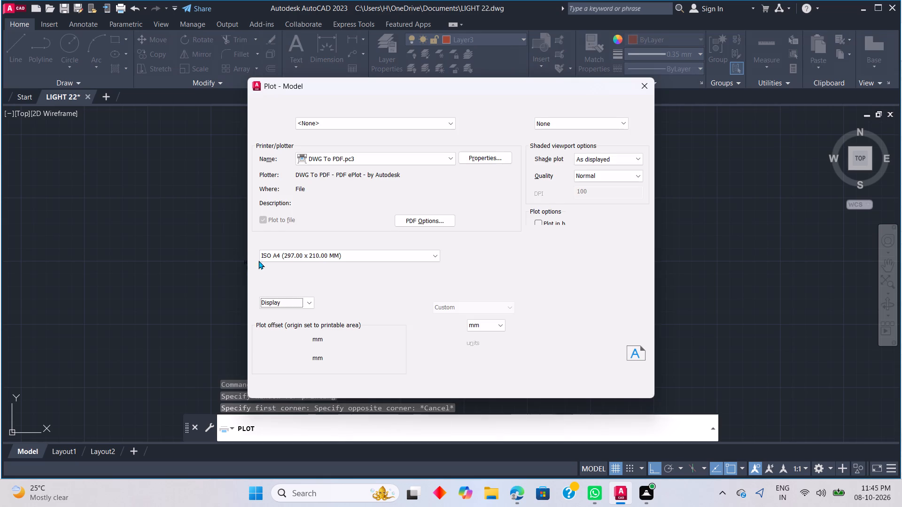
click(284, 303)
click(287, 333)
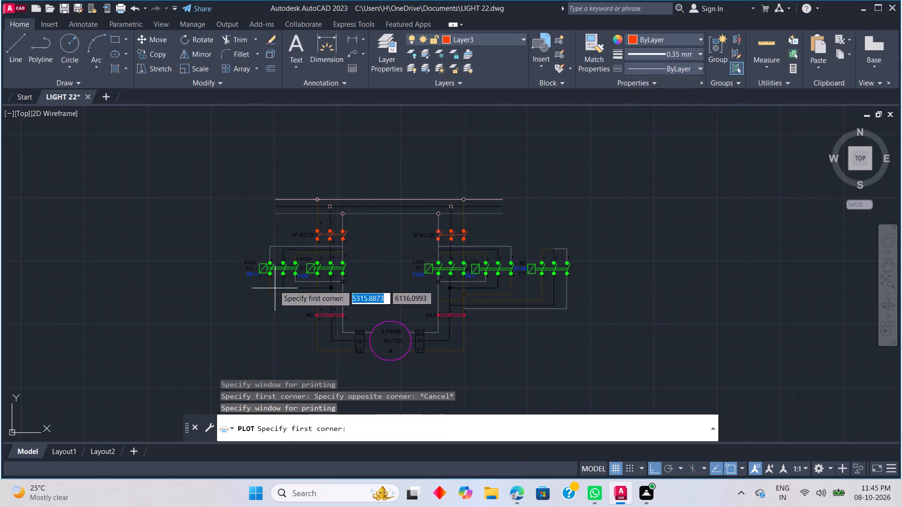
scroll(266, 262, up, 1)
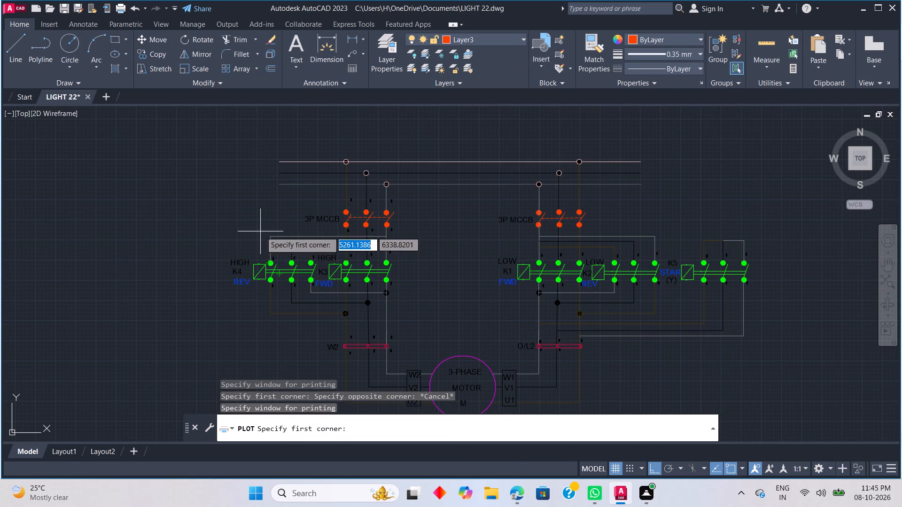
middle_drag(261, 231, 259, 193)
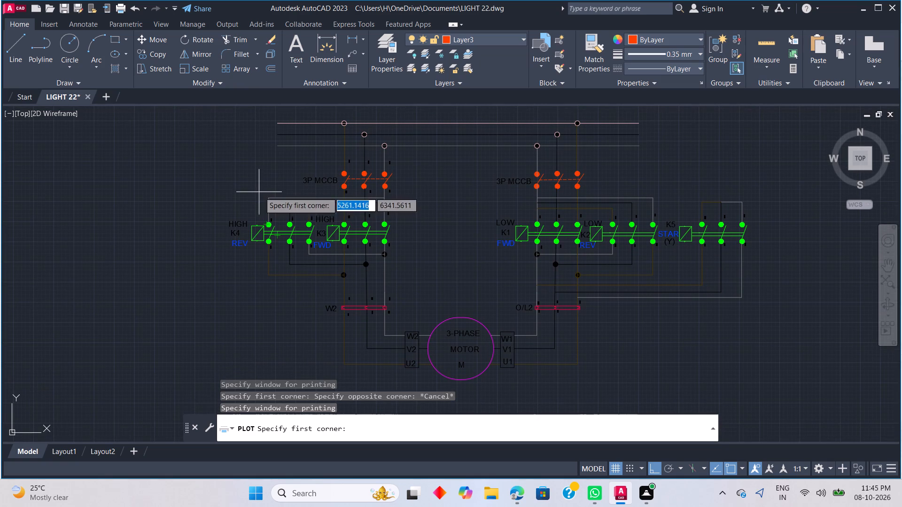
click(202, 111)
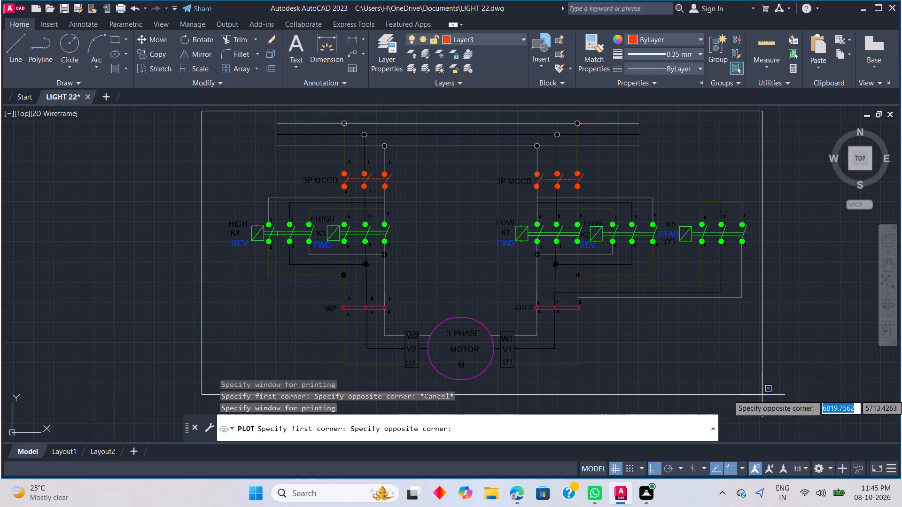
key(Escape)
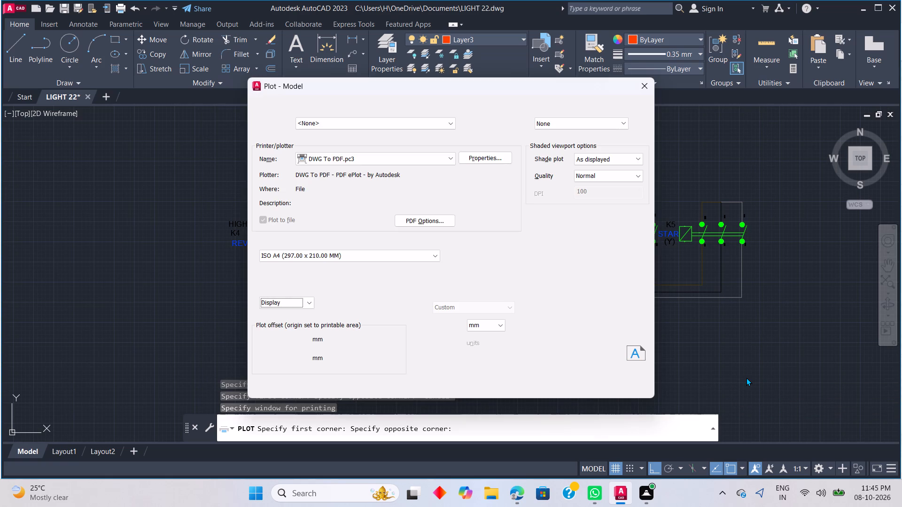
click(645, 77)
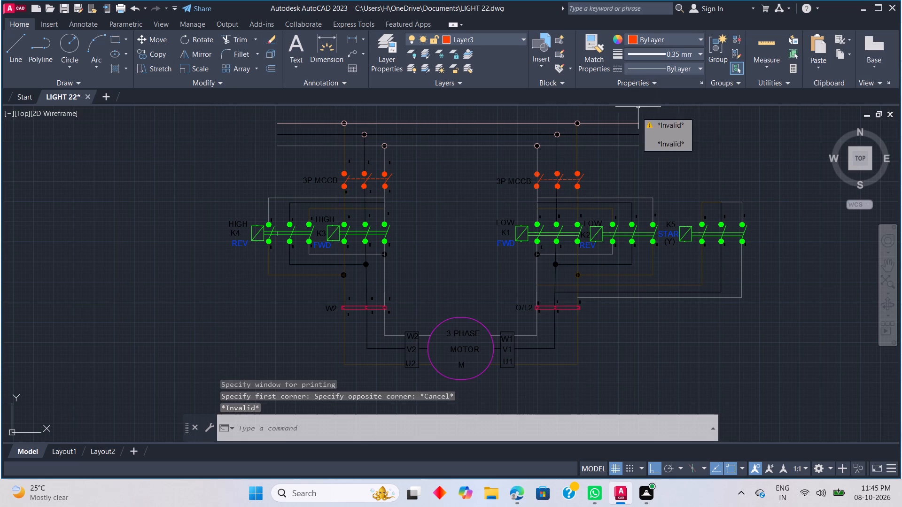
Change the W2 label beside the high-speed overload block to read O/L1.
click(326, 309)
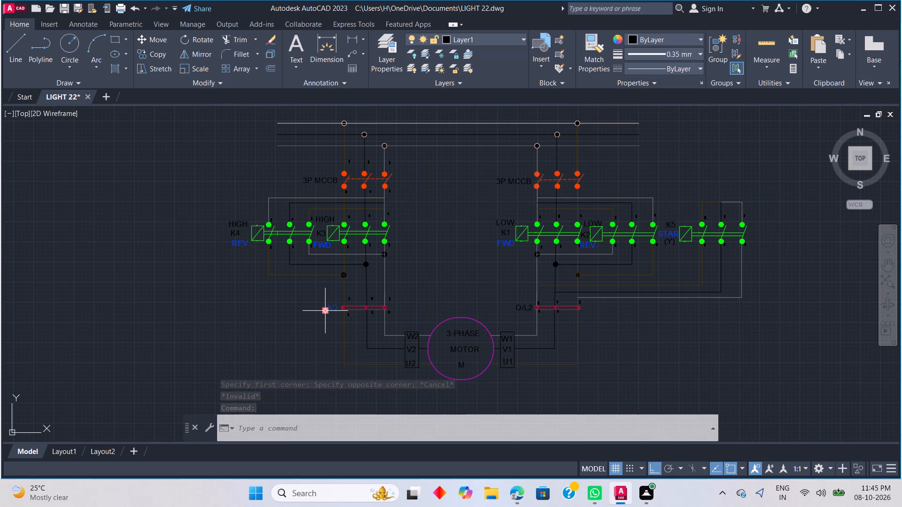
right_click(326, 310)
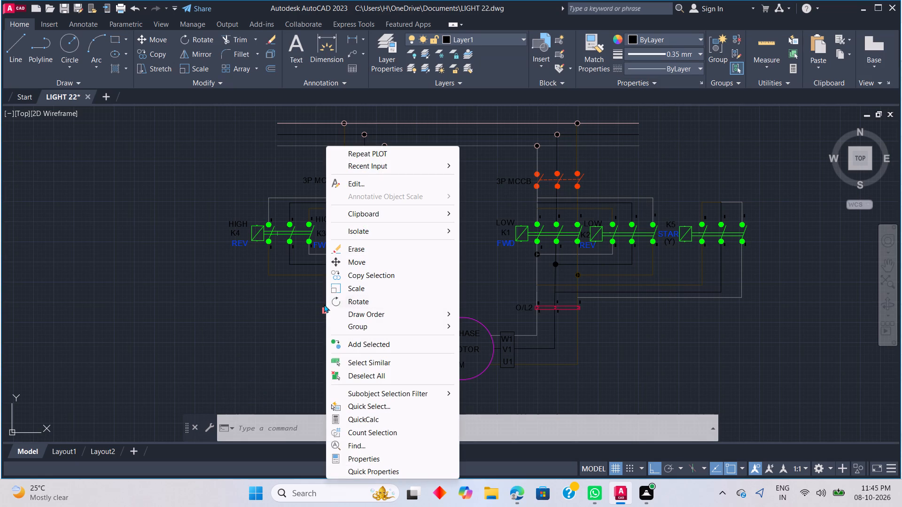
key(Escape)
double_click(331, 306)
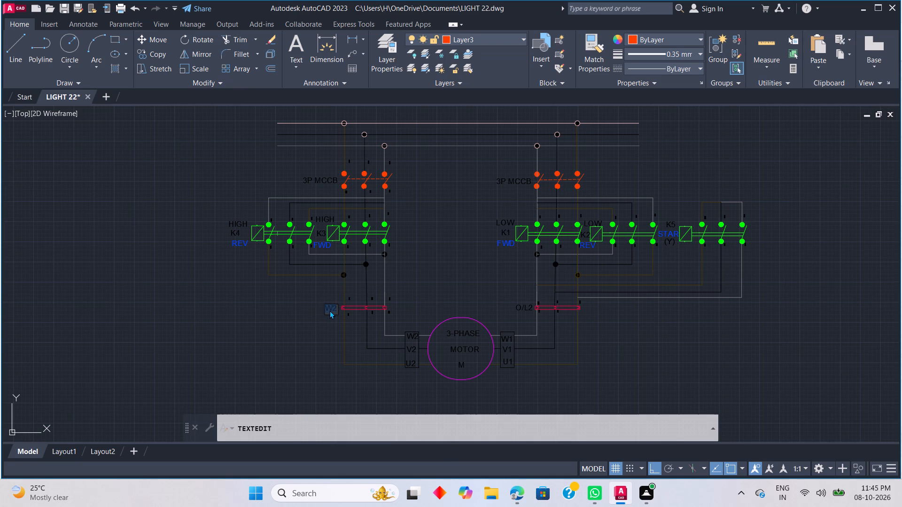
key(BackSpace)
key(BackSpace)
key(o)
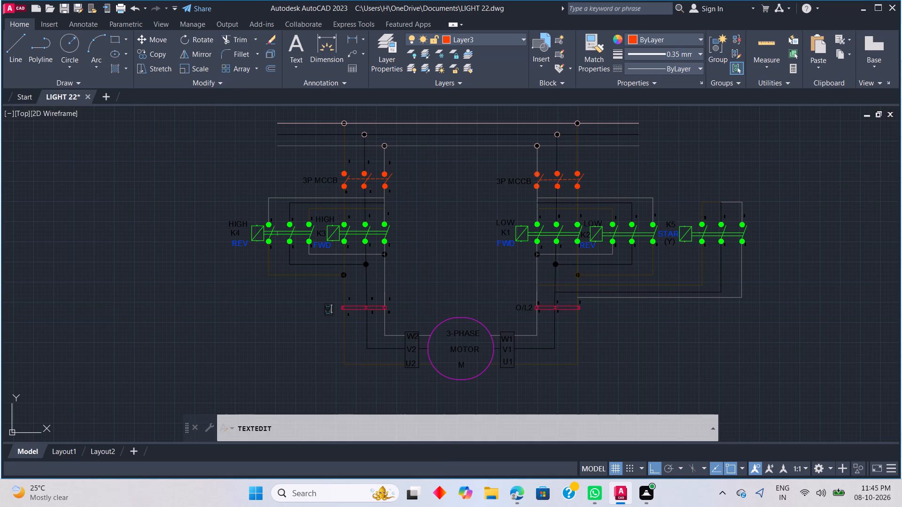
key(slash)
key(l)
key(1)
click(317, 341)
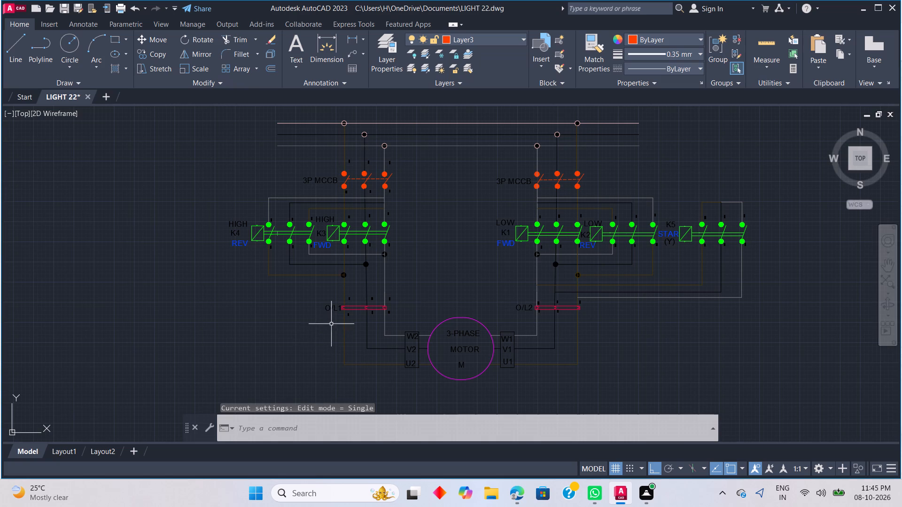
Shift the O/L1 label slightly to the left so it clears the high-speed overload block.
click(330, 307)
click(328, 311)
click(316, 316)
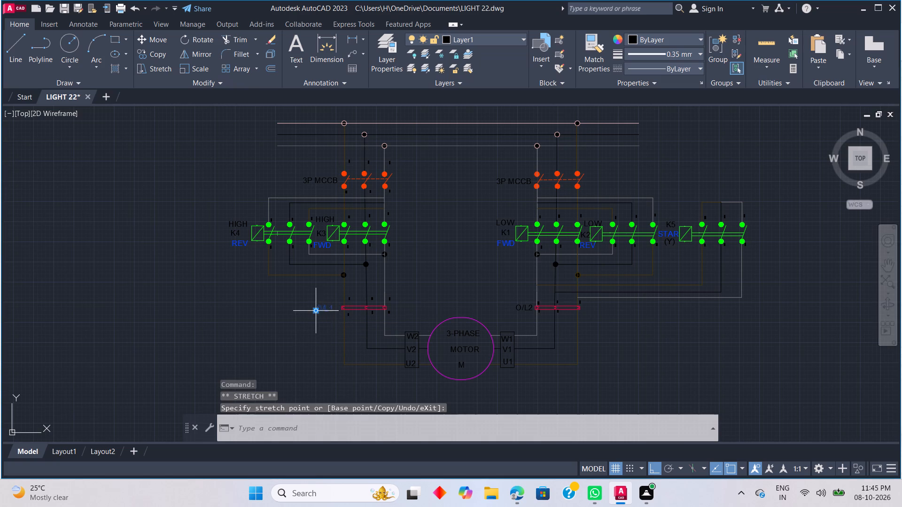
click(316, 310)
click(321, 310)
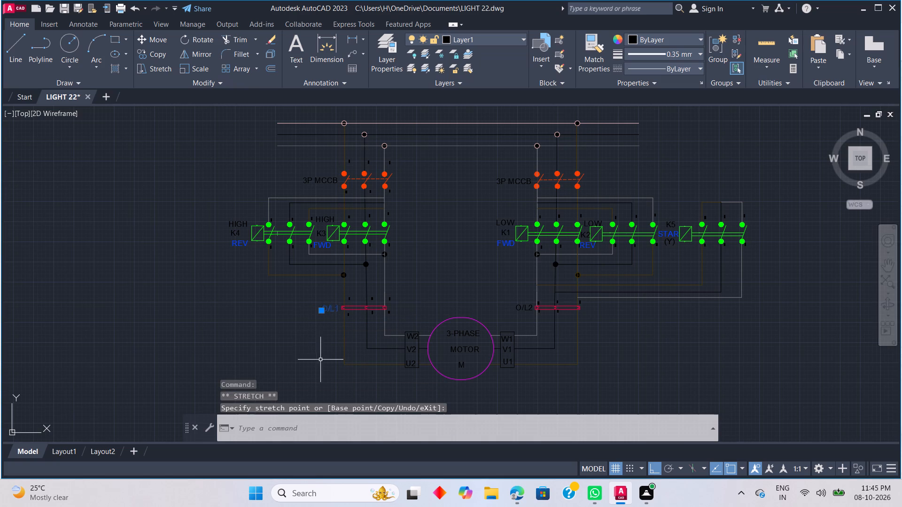
click(321, 360)
key(Escape)
key(Escape)
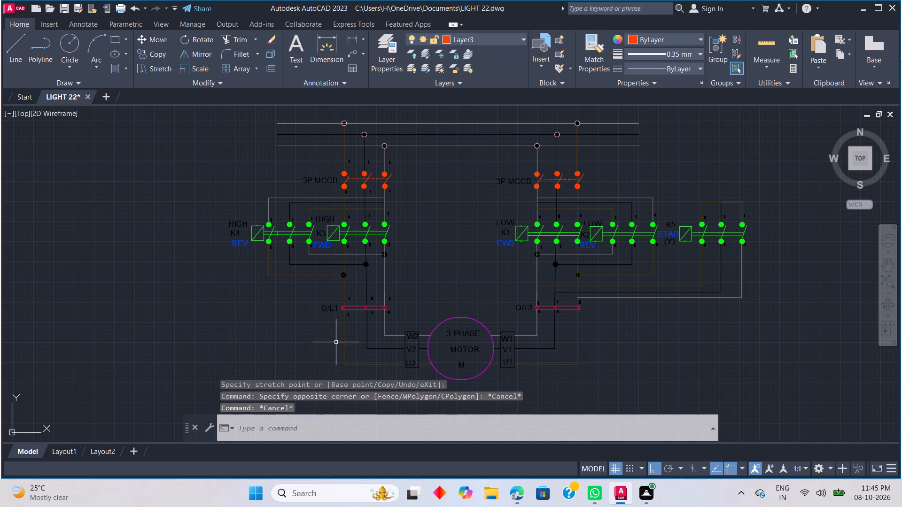
Save the corrected LIGHT 22 drawing.
key(ctrl+s)
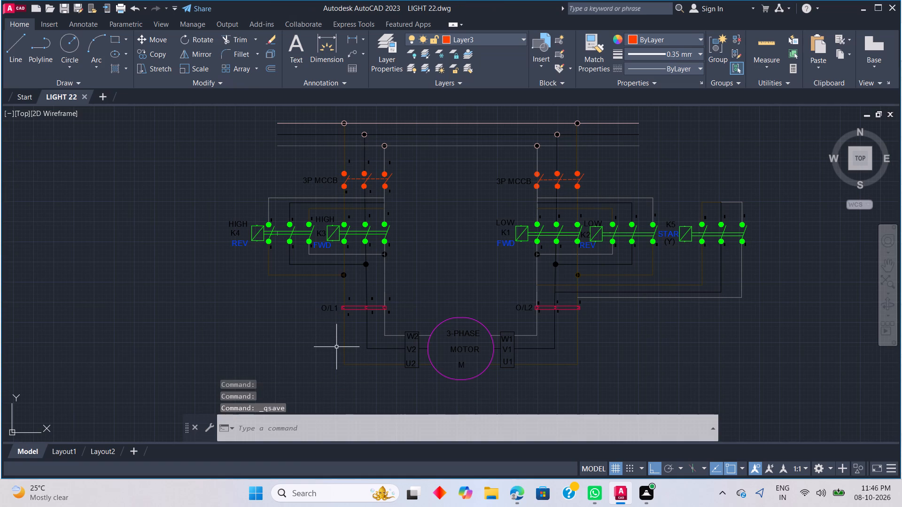
key(ctrl+s)
key(ctrl+s)
key(ctrl+s)
key(ctrl+s)
key(ctrl+s)
key(ctrl+s)
key(ctrl+s)
key(ctrl+s)
key(ctrl+s)
key(ctrl+s)
key(ctrl+s)
key(ctrl+s)
key(ctrl+s)
key(ctrl+s)
key(ctrl+s)
key(ctrl+s)
Set up a plot of the model on ISO A4 (297.00 x 210.00 MM) paper using the DWG To PDF.pc3 plotter.
key(p)
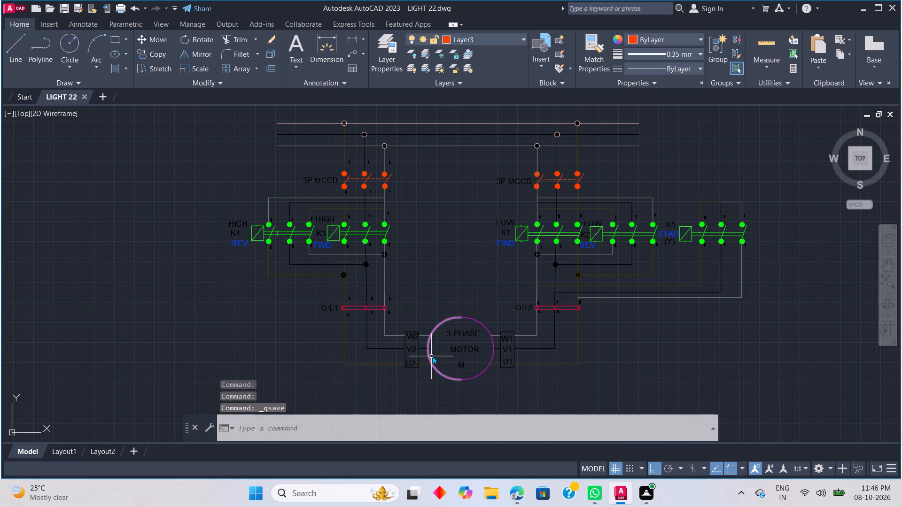
key(l)
key(o)
text(T)
key(space)
click(372, 257)
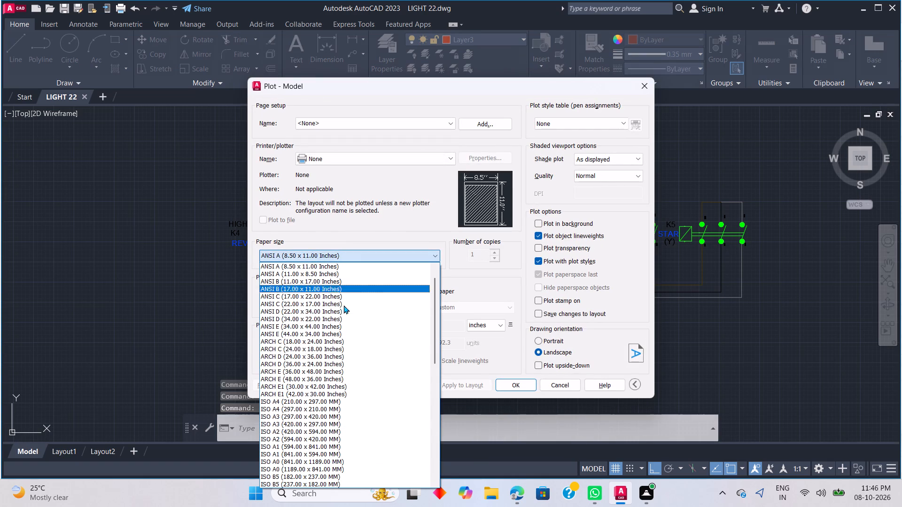
click(292, 406)
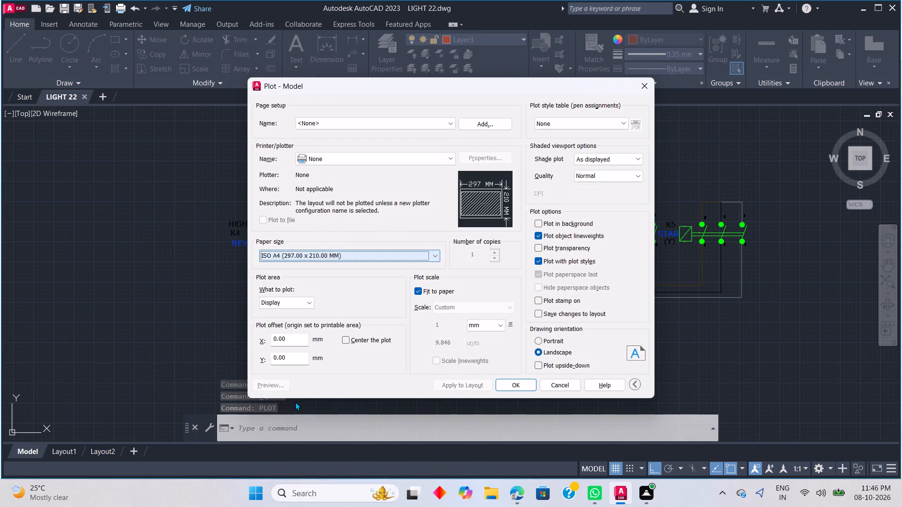
click(369, 164)
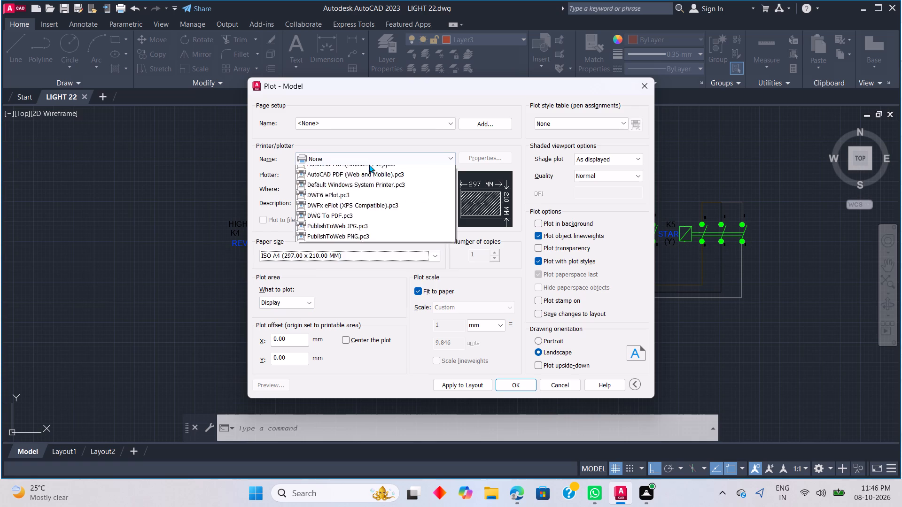
click(377, 252)
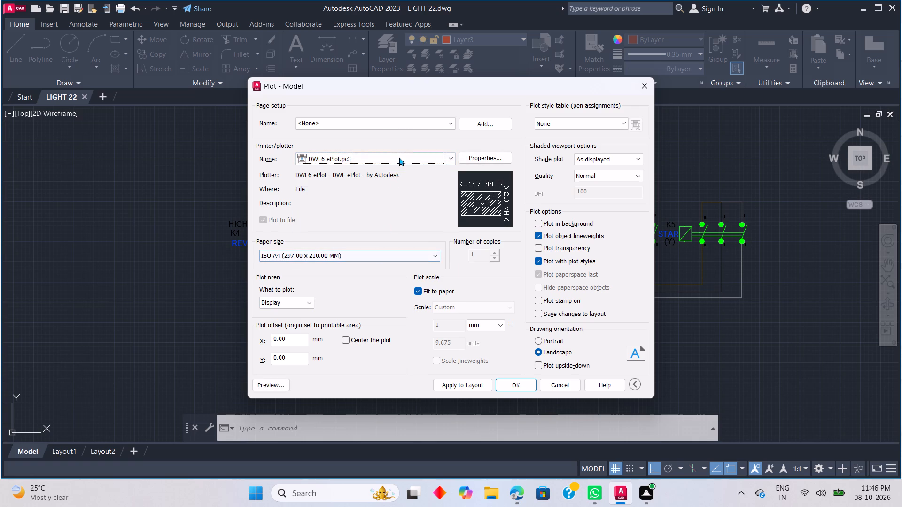
click(400, 153)
click(386, 275)
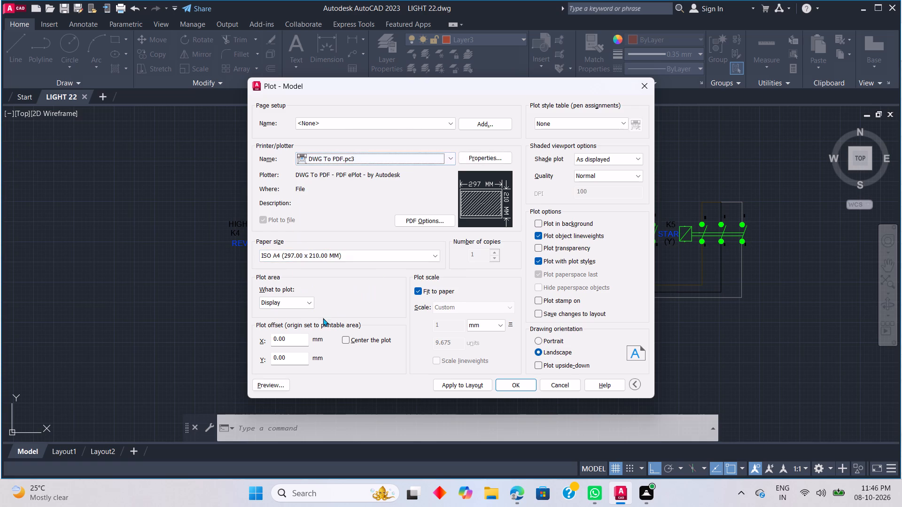
Define the plot area as a window enclosing the whole motor power diagram.
click(307, 300)
click(303, 338)
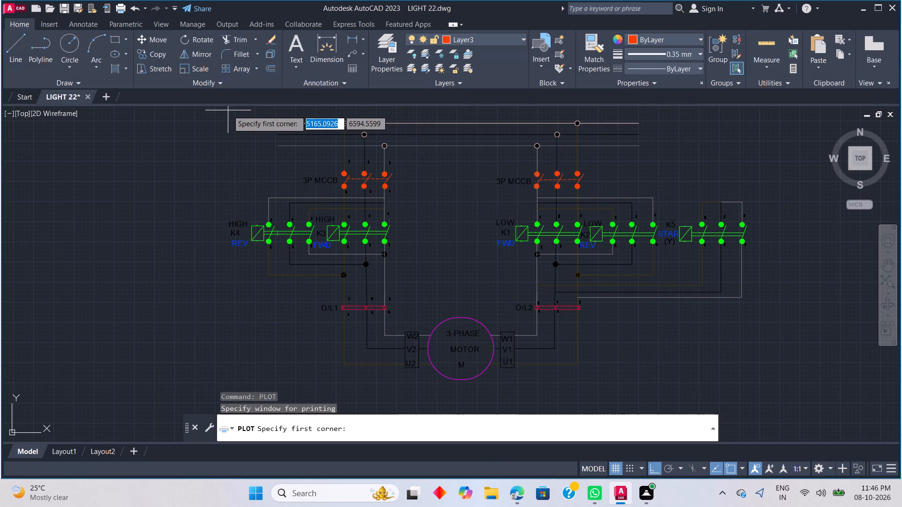
click(201, 110)
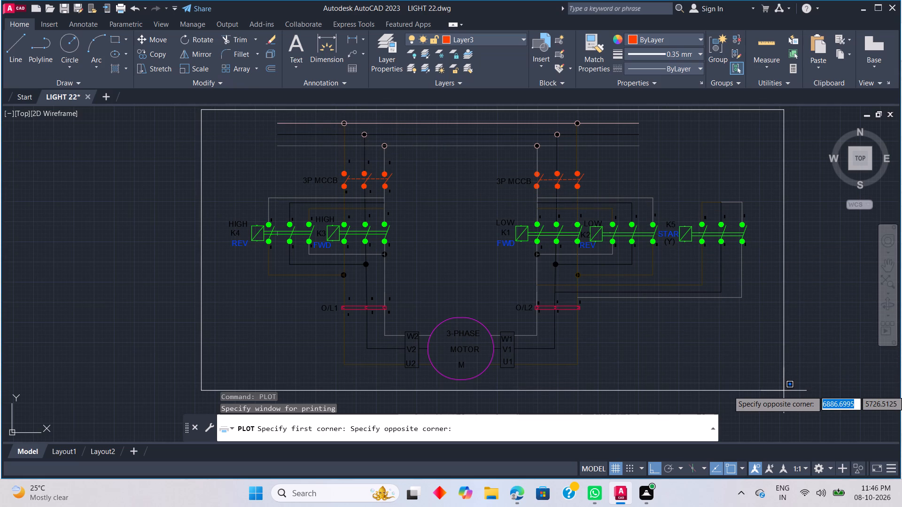
click(771, 391)
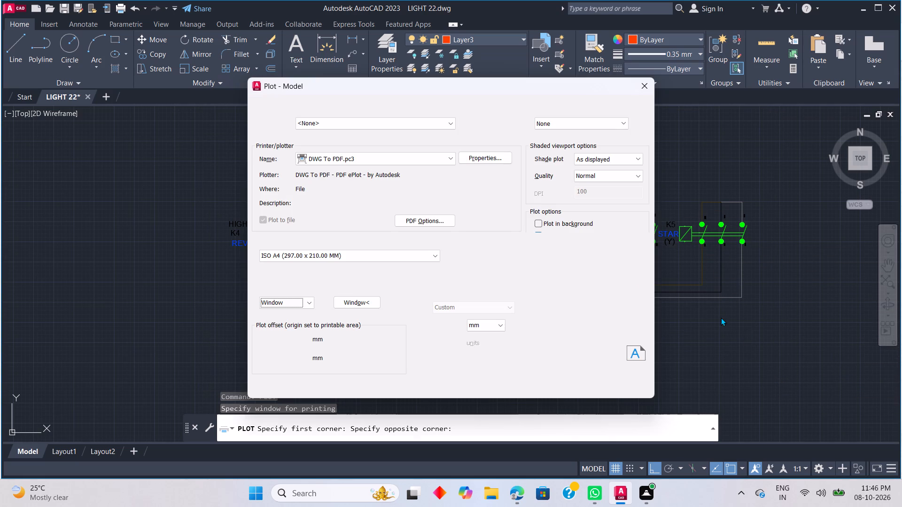
Plot the drawing to a PDF in the Documents folder with the file name LIGHT 22-Model.pdf 1.
click(512, 384)
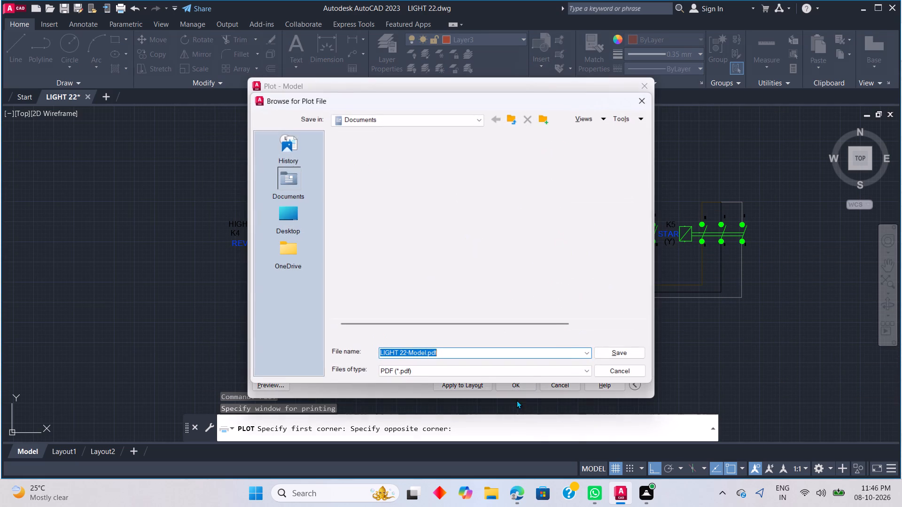
click(476, 355)
click(475, 355)
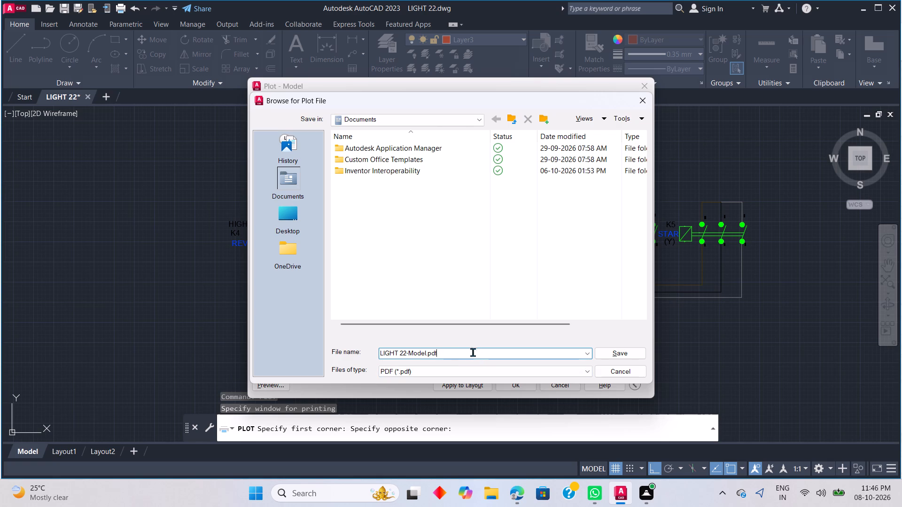
key(space)
text(1)
click(622, 356)
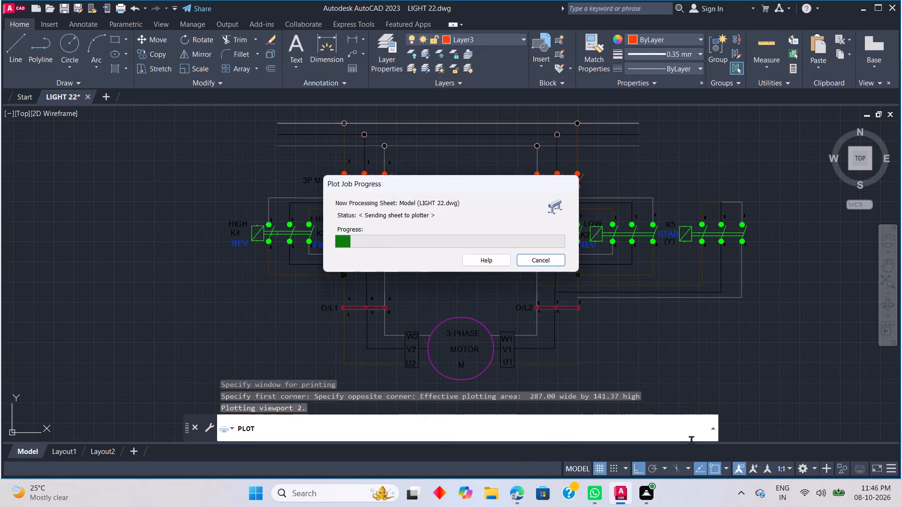